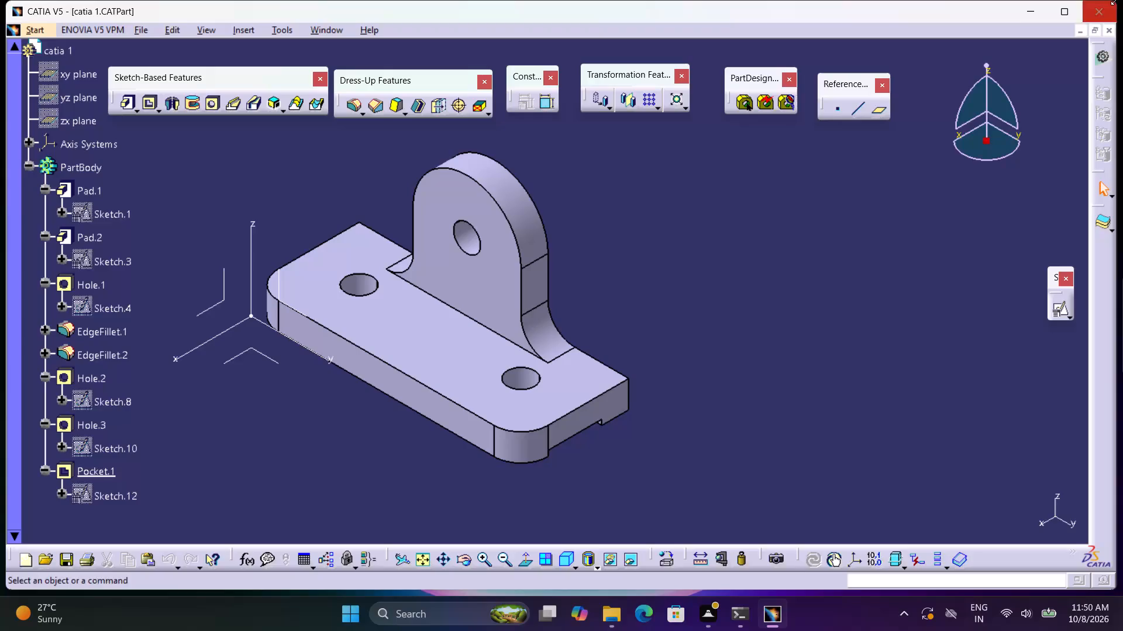
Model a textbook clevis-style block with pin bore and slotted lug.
Close the catia 1 part document.
click(1107, 29)
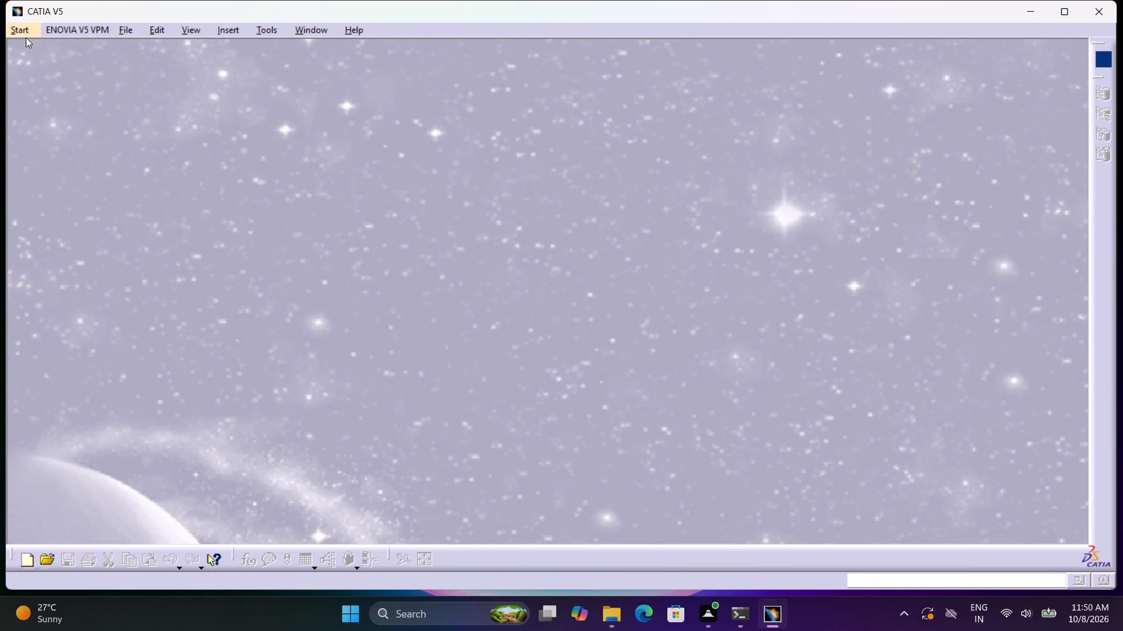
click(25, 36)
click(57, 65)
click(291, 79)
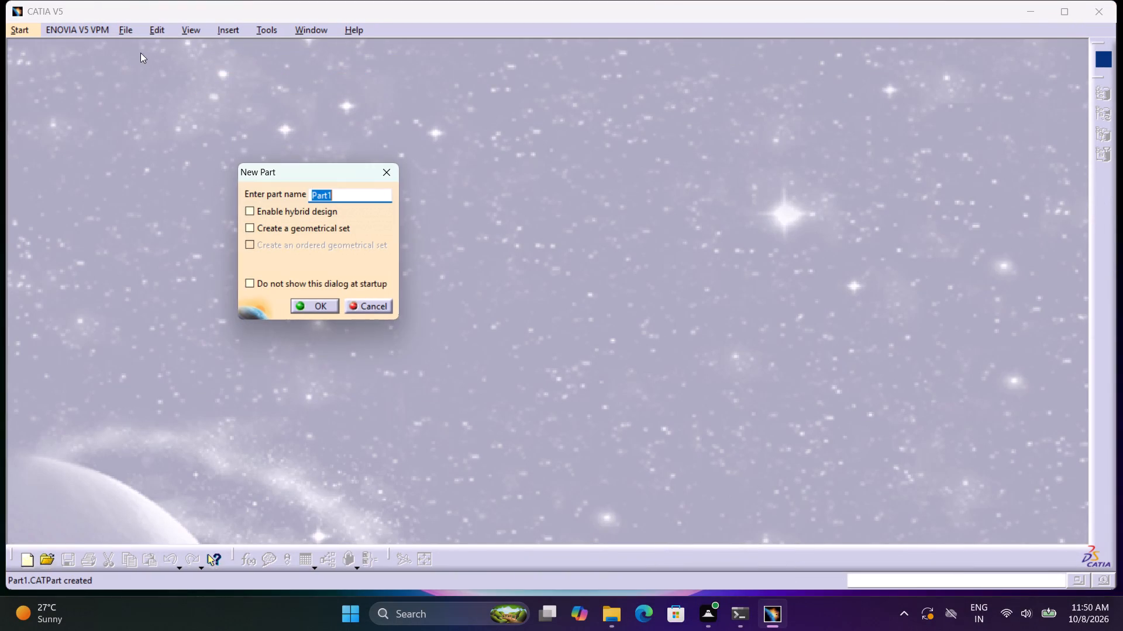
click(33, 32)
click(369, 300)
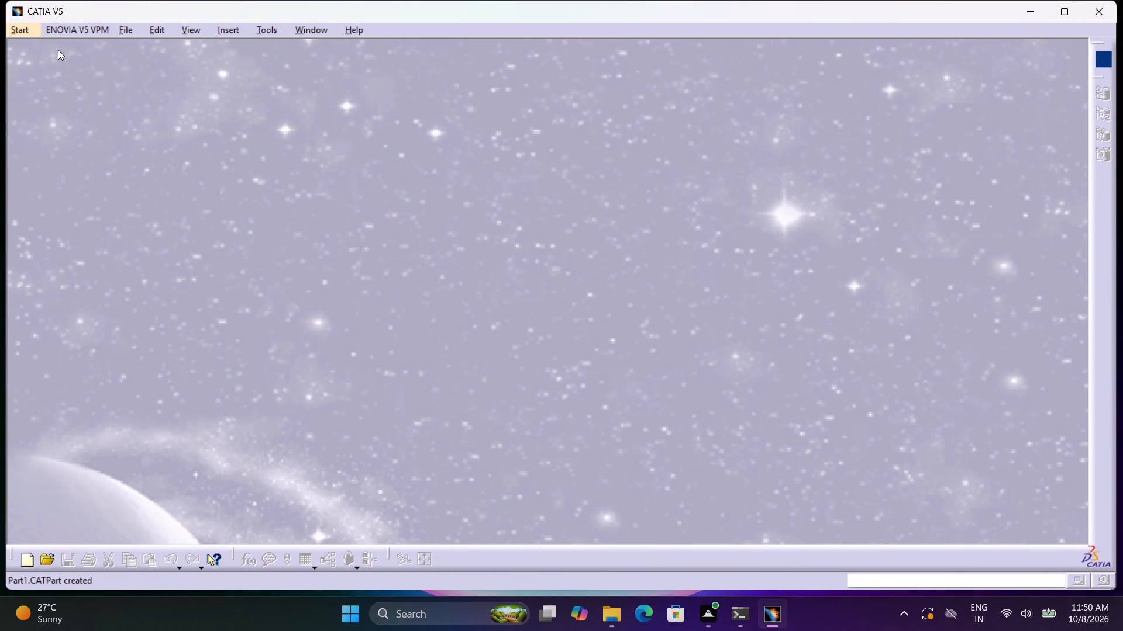
Create a new Part Design part named "catia 2" with hybrid design and geometrical set left off.
click(27, 25)
click(66, 65)
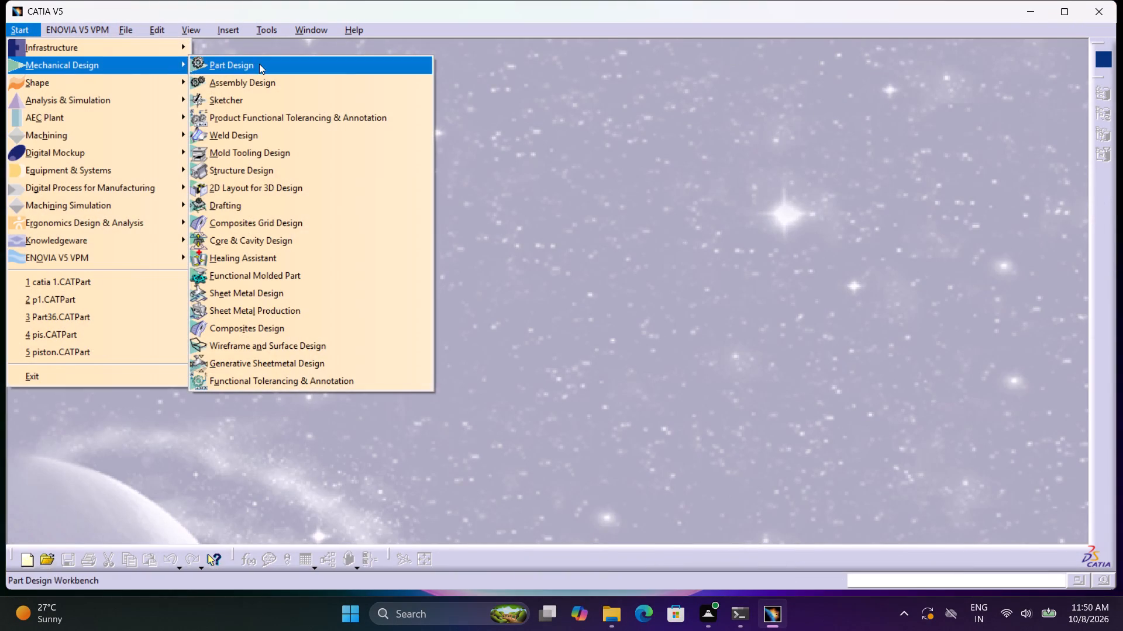
click(259, 64)
drag(350, 197, 278, 198)
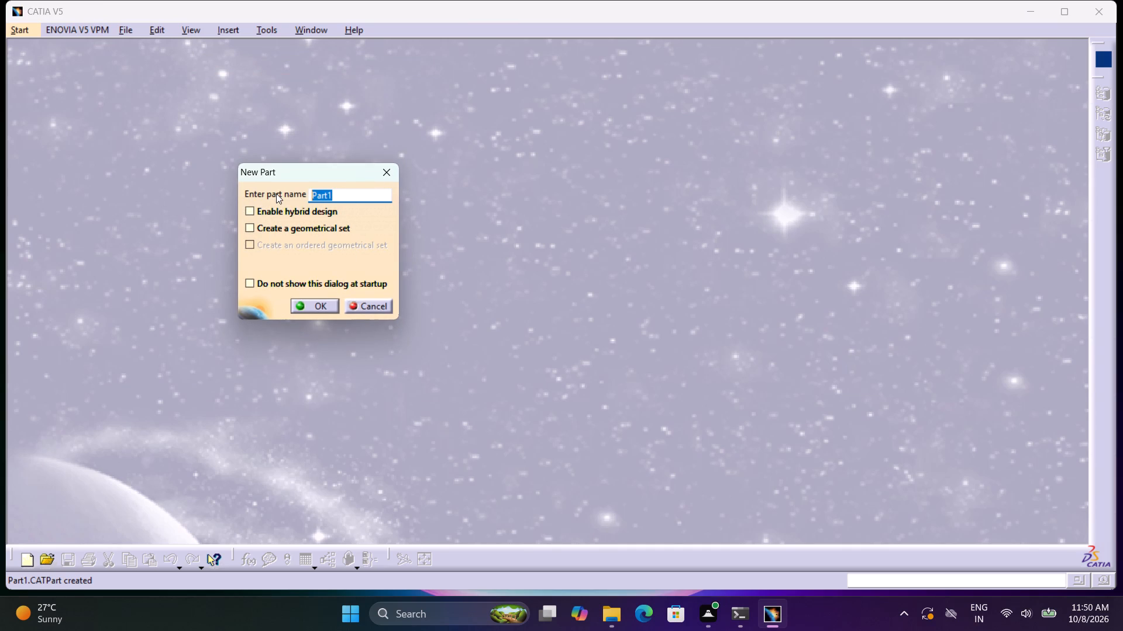
text(catia)
key(space)
key(2)
click(326, 299)
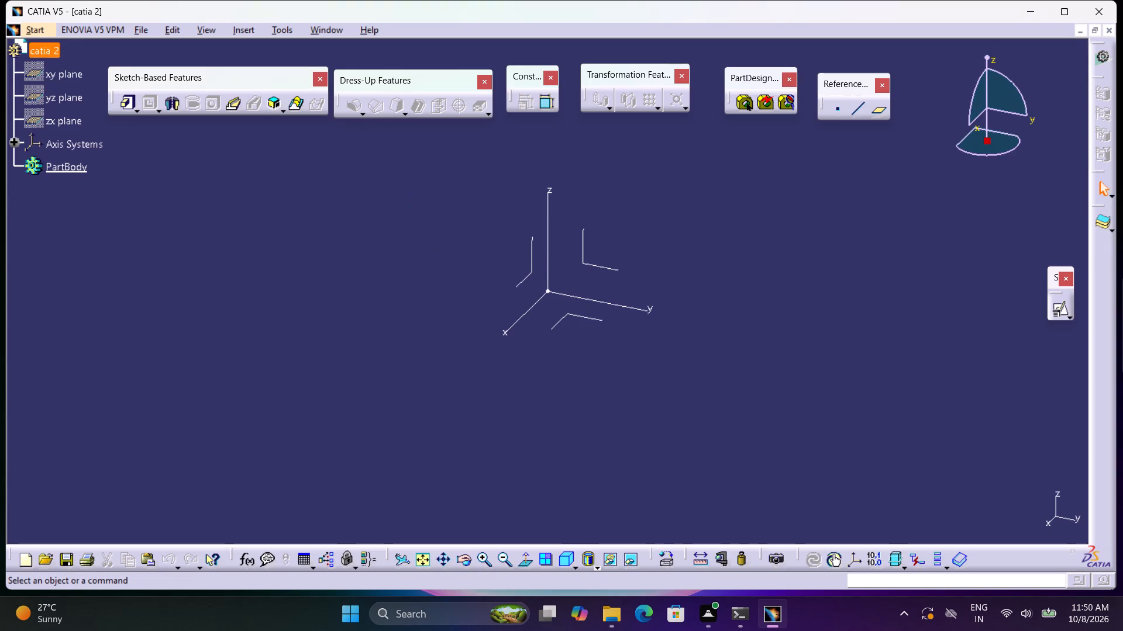
Orient the new empty part to the standard isometric view.
click(565, 564)
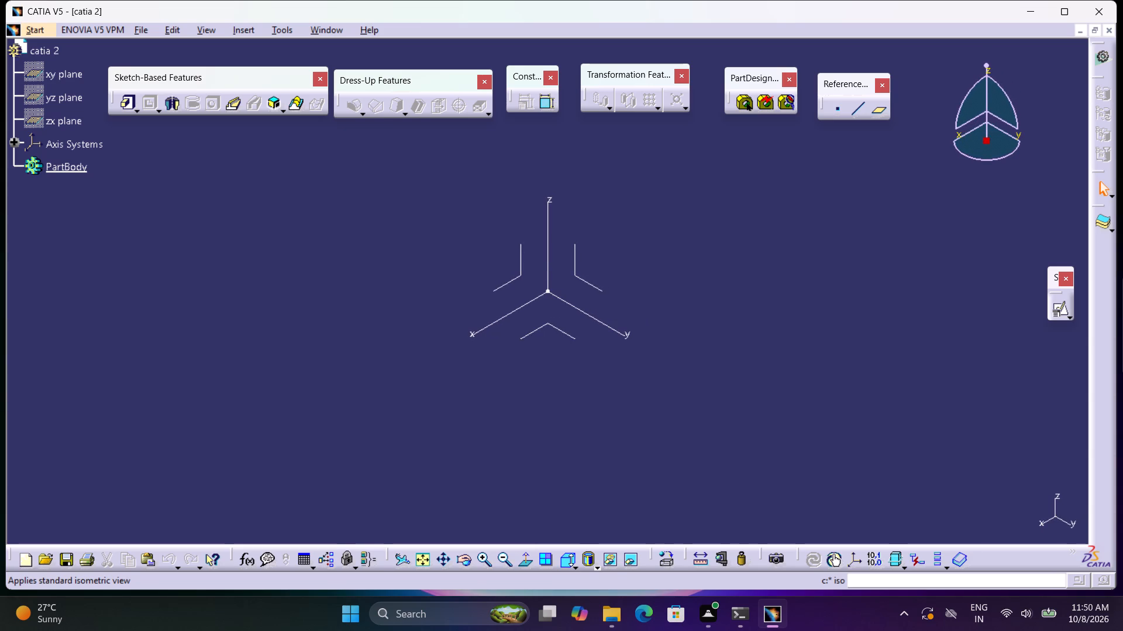
click(571, 560)
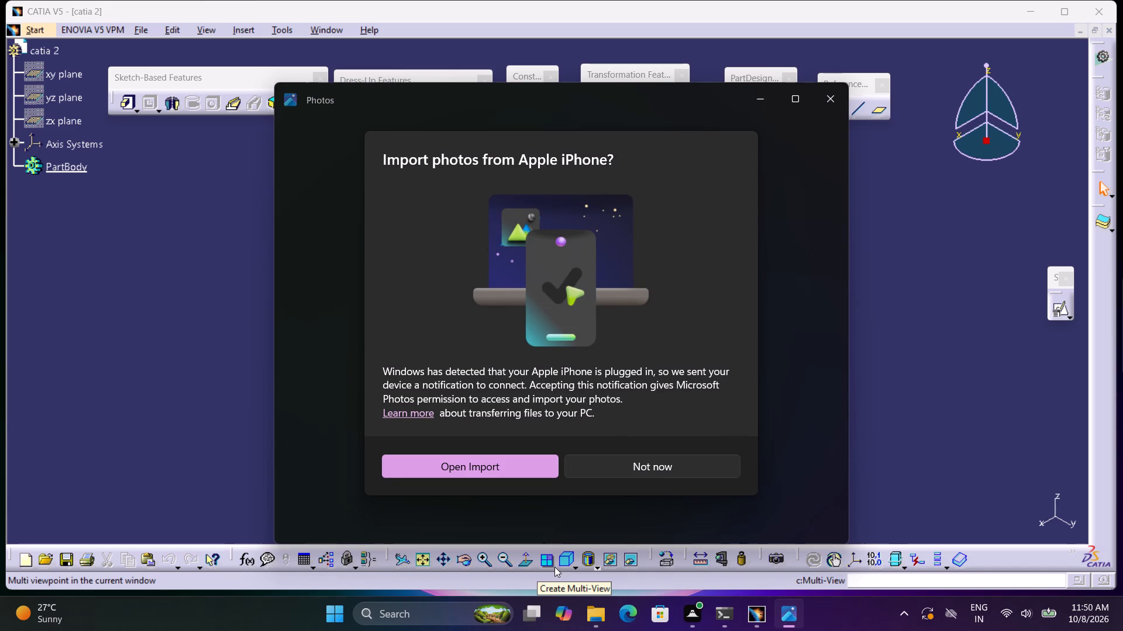
Decline the offer to import photos from the connected iPhone in the Photos window.
click(682, 455)
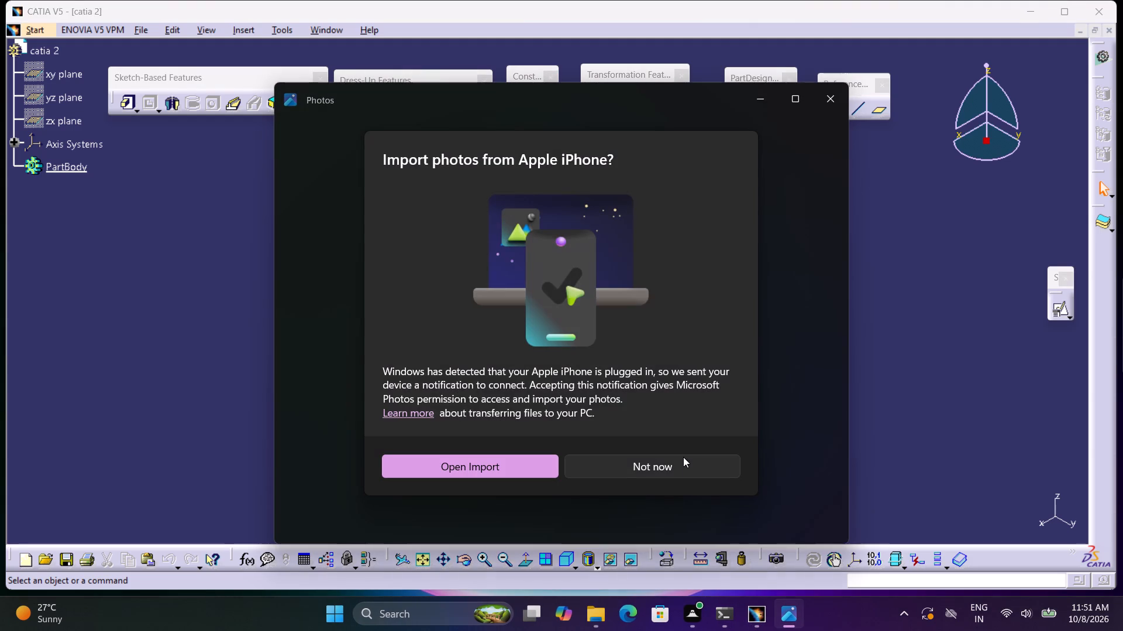
click(673, 466)
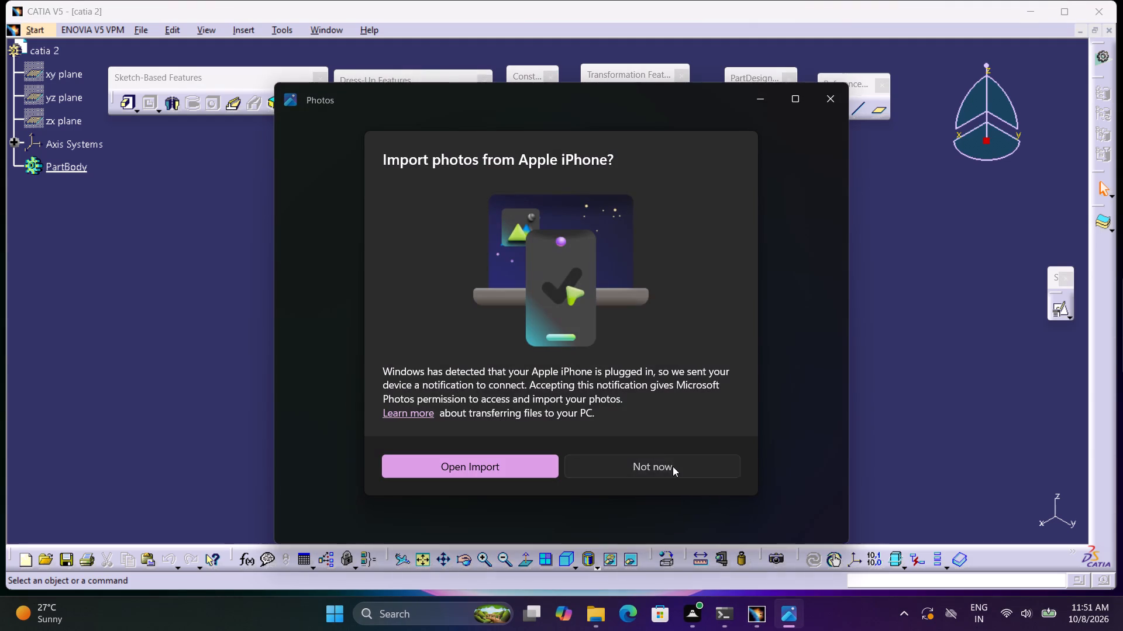
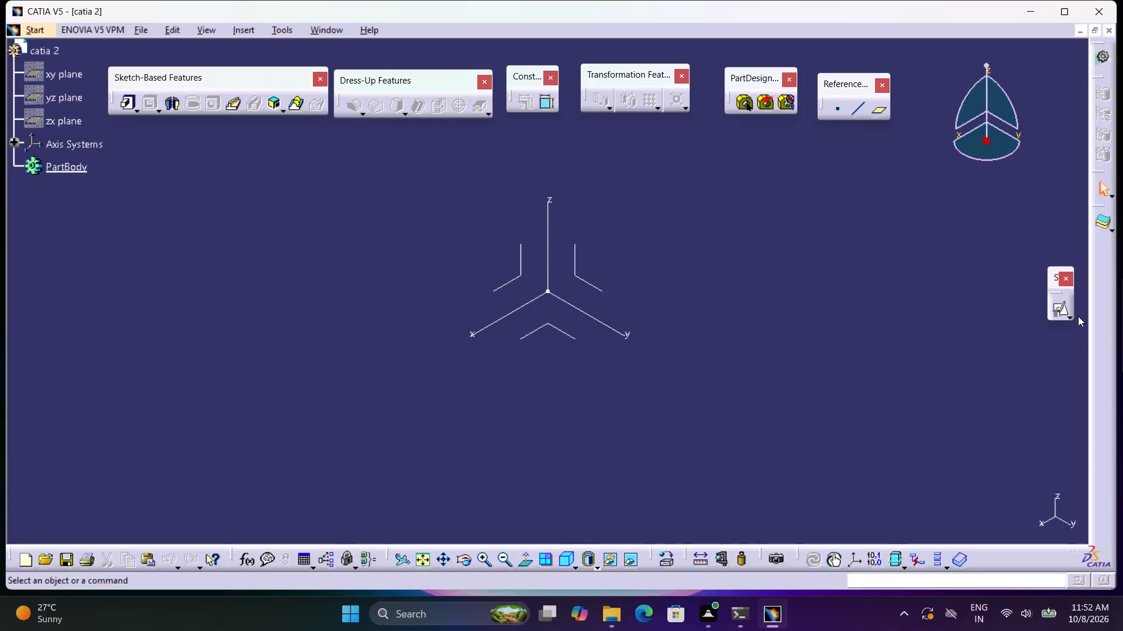
Open a positioned sketch on the YZ plane of the absolute axis system, keeping the implicit origin and orientation.
click(1063, 312)
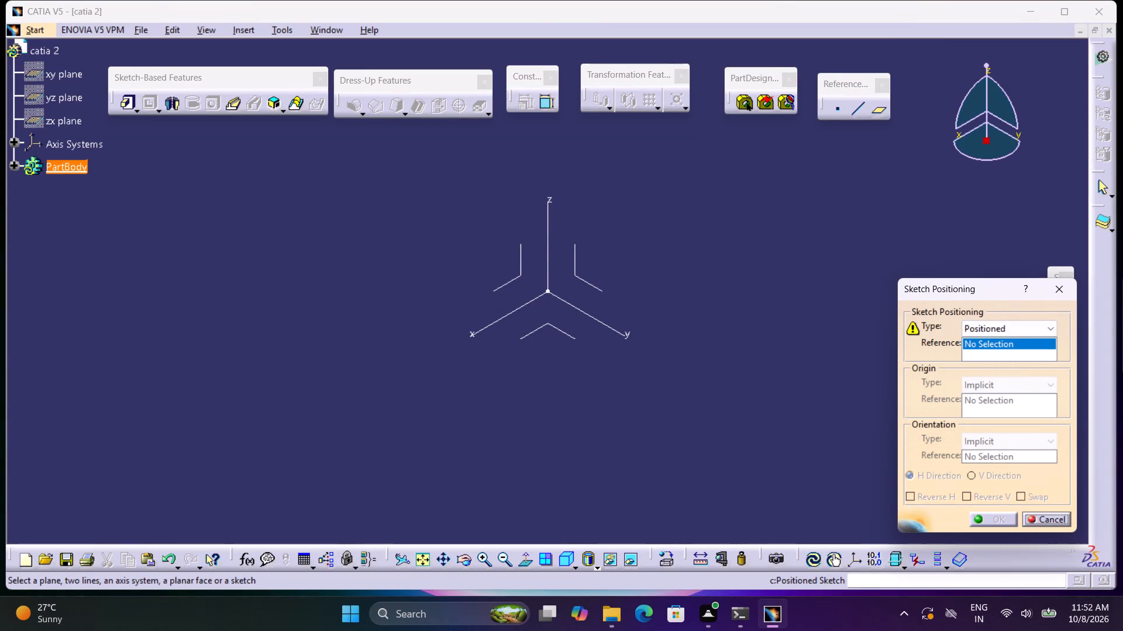
click(601, 289)
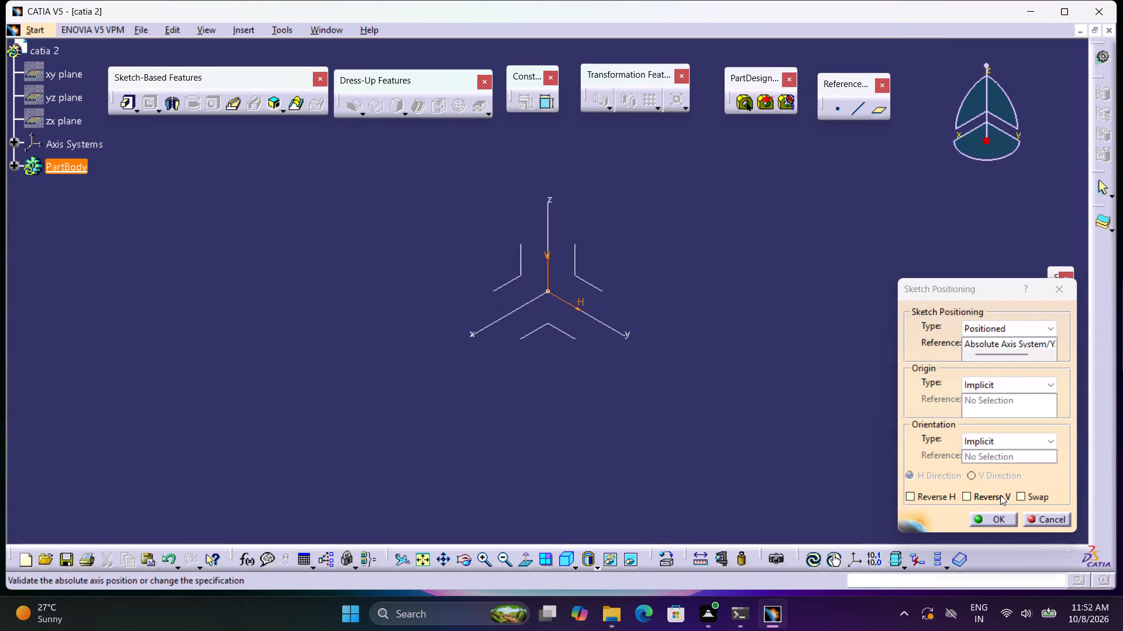
click(998, 523)
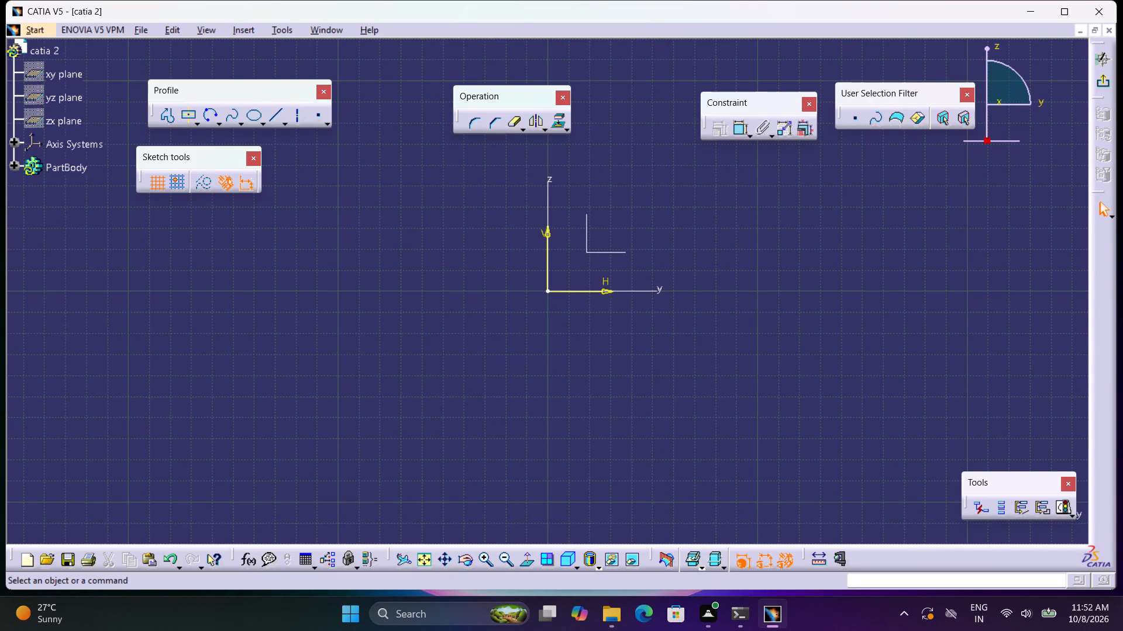
Sketch a circle of about 30.6 mm radius centred at about H 70.6 mm, V 42.7 mm.
middle_drag(639, 352, 590, 456)
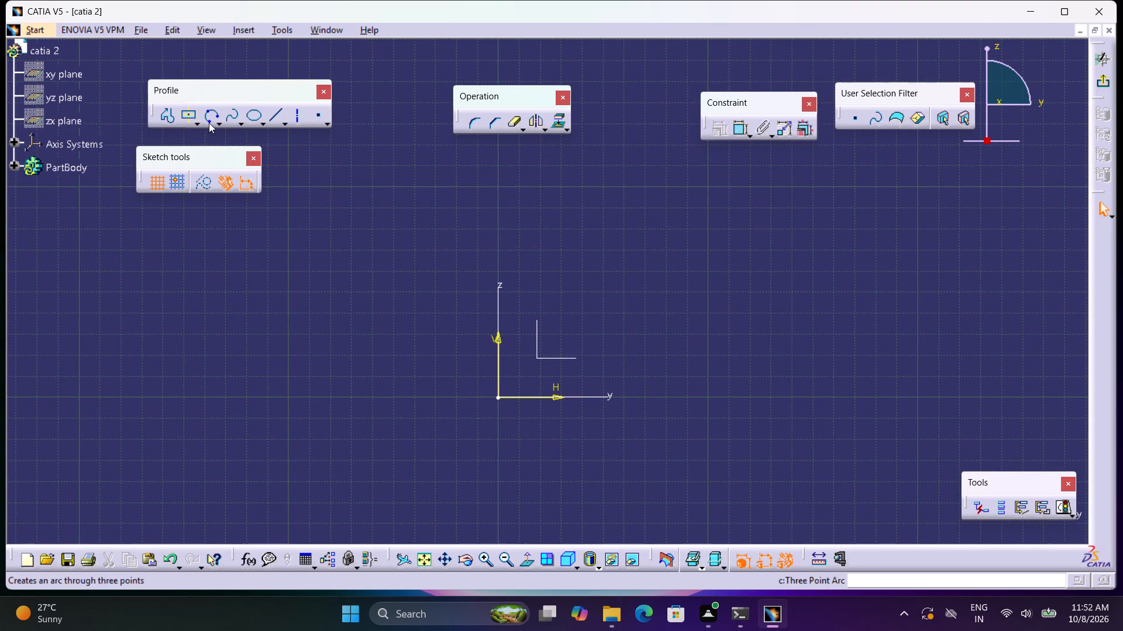
click(195, 119)
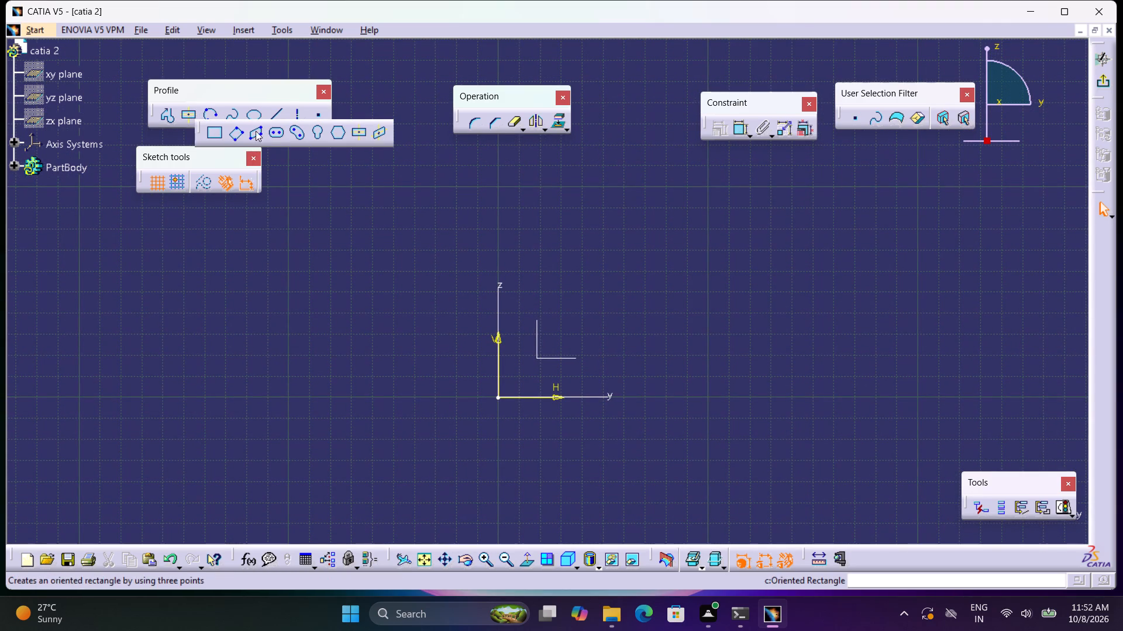
click(297, 175)
click(220, 126)
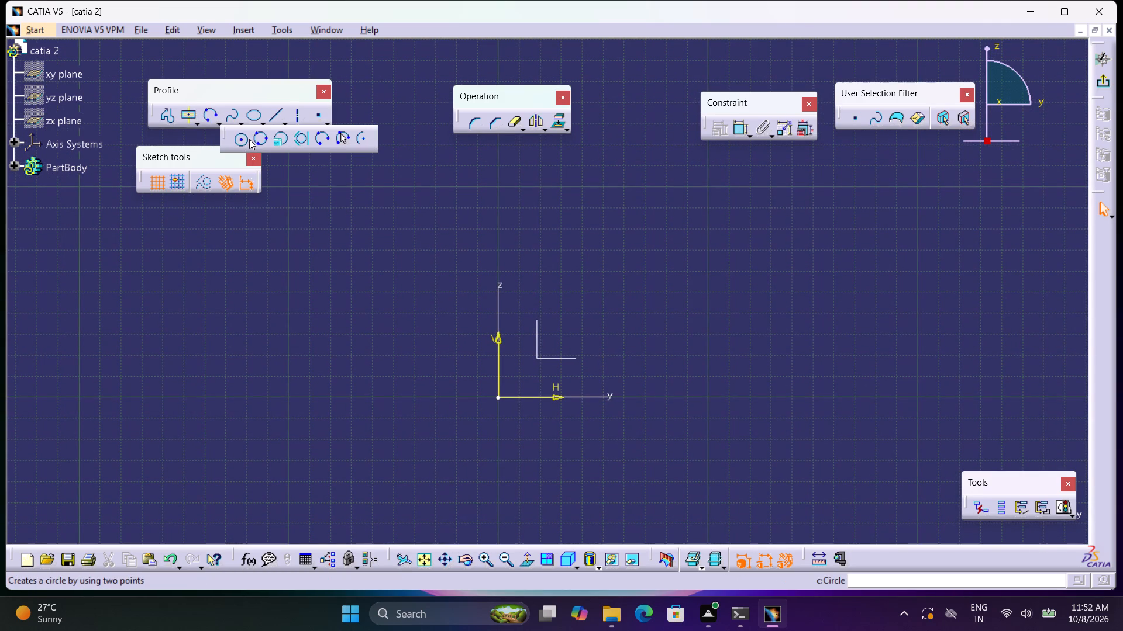
click(249, 139)
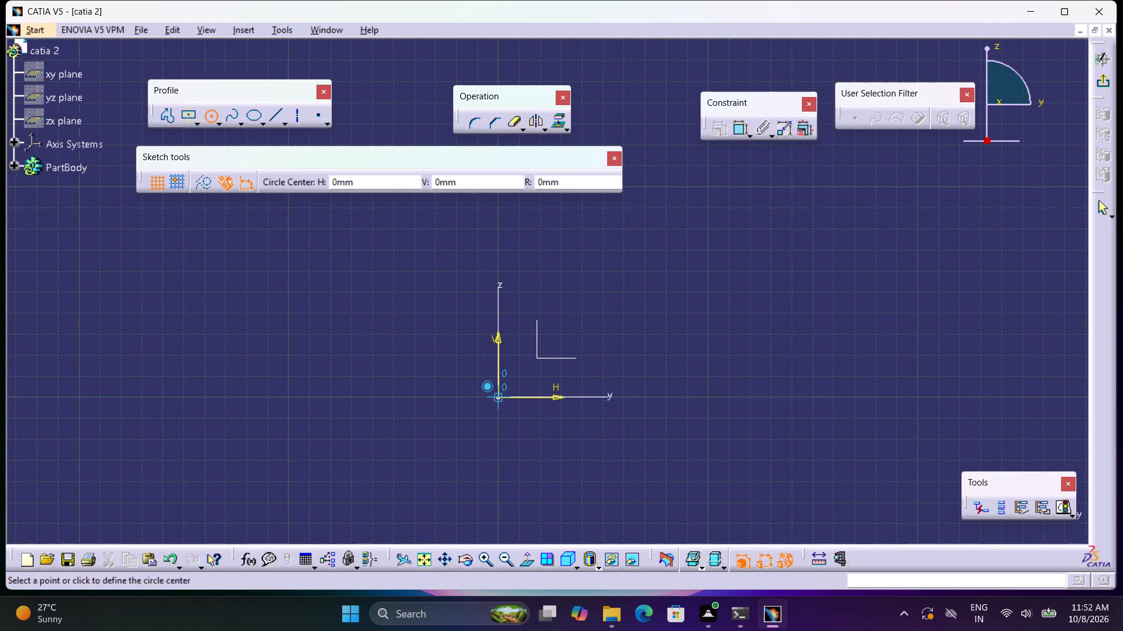
middle_drag(577, 334, 483, 360)
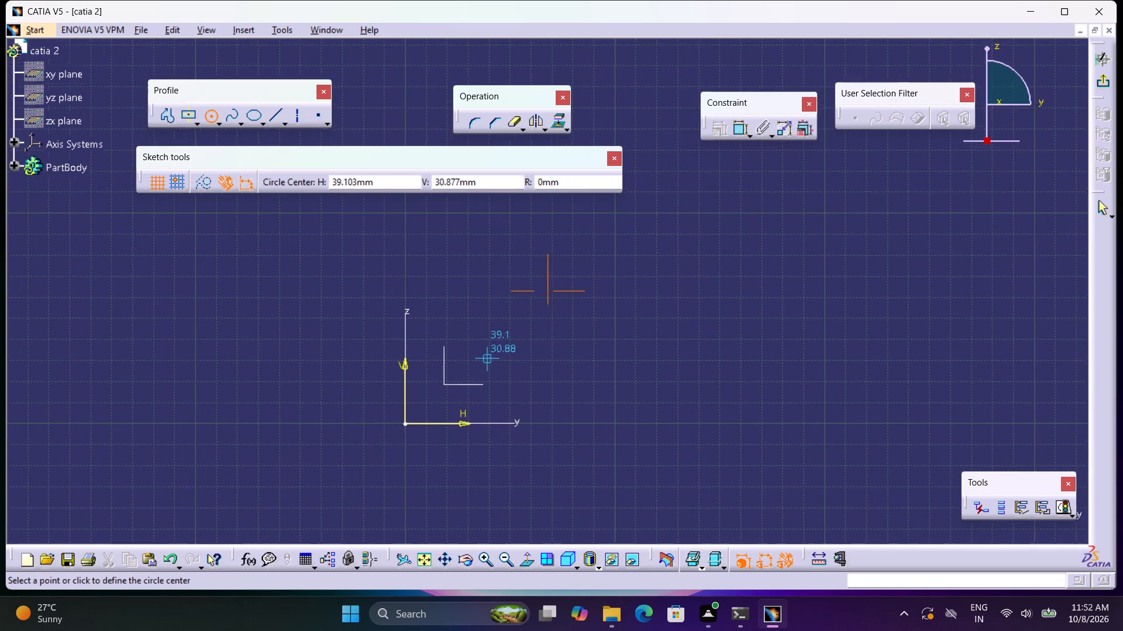
middle_drag(483, 360, 483, 360)
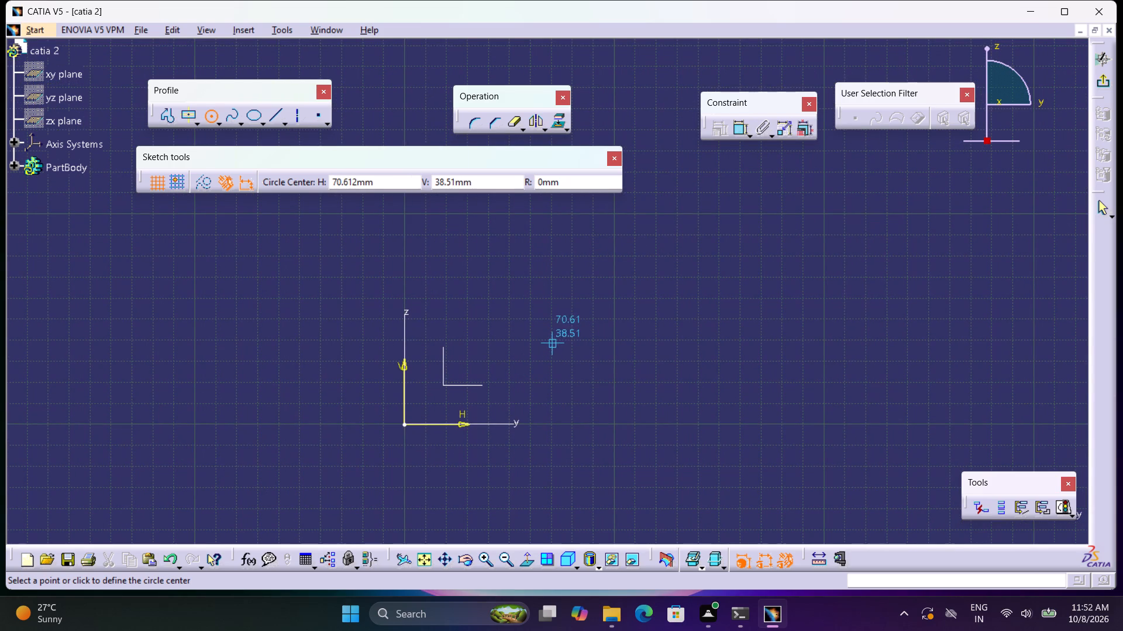
click(552, 333)
click(588, 388)
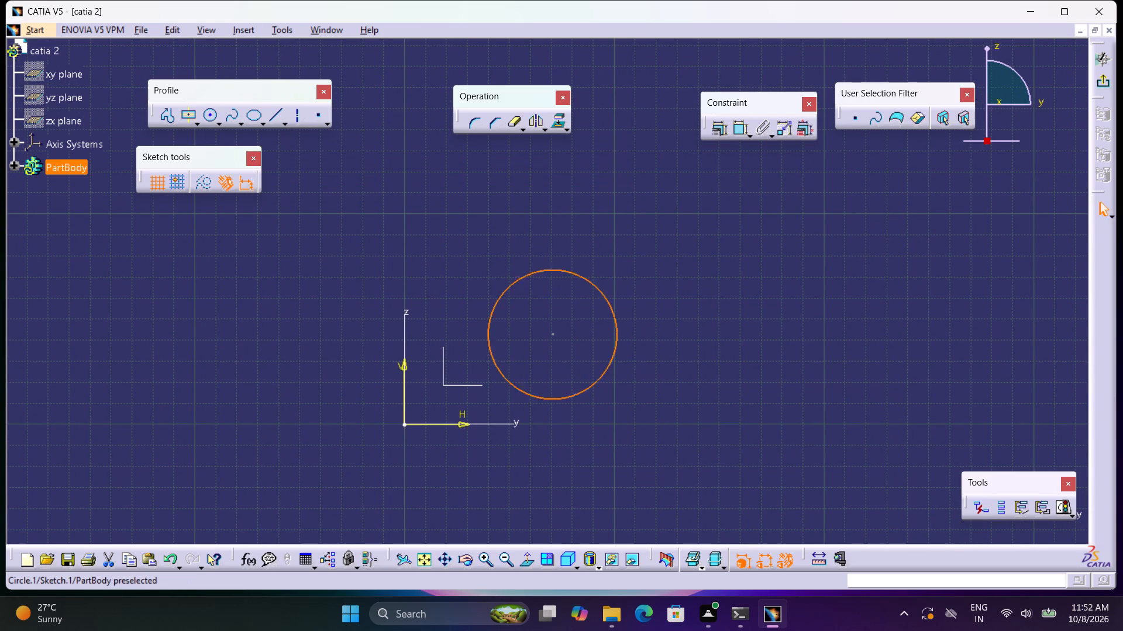
Add a radius constraint to the circle and set it to 24 mm.
middle_drag(719, 376, 725, 404)
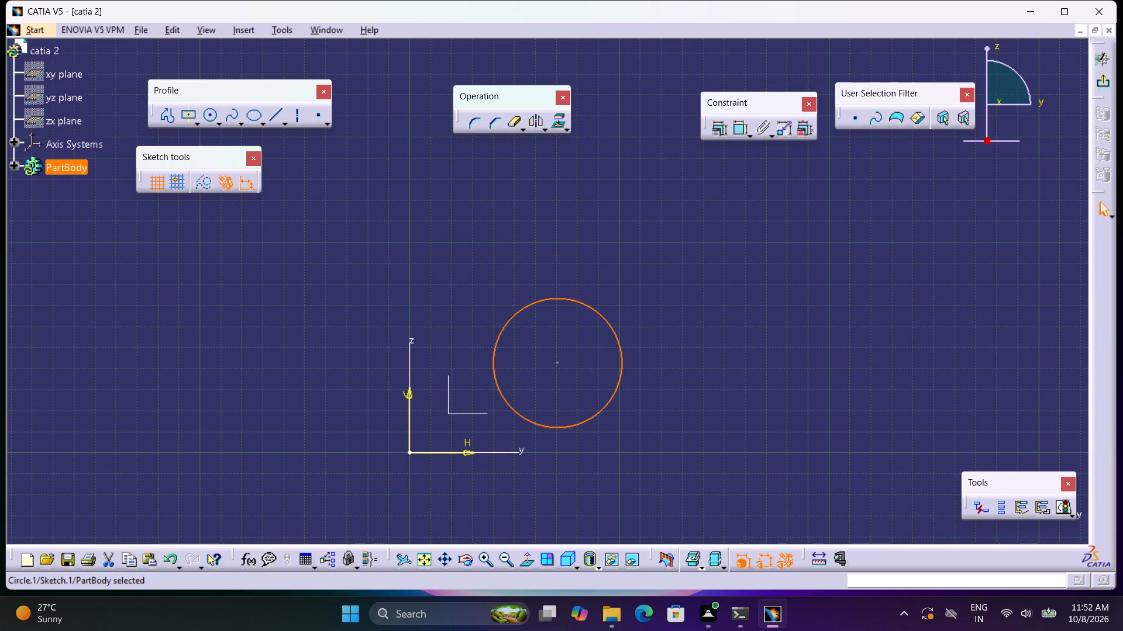
click(742, 137)
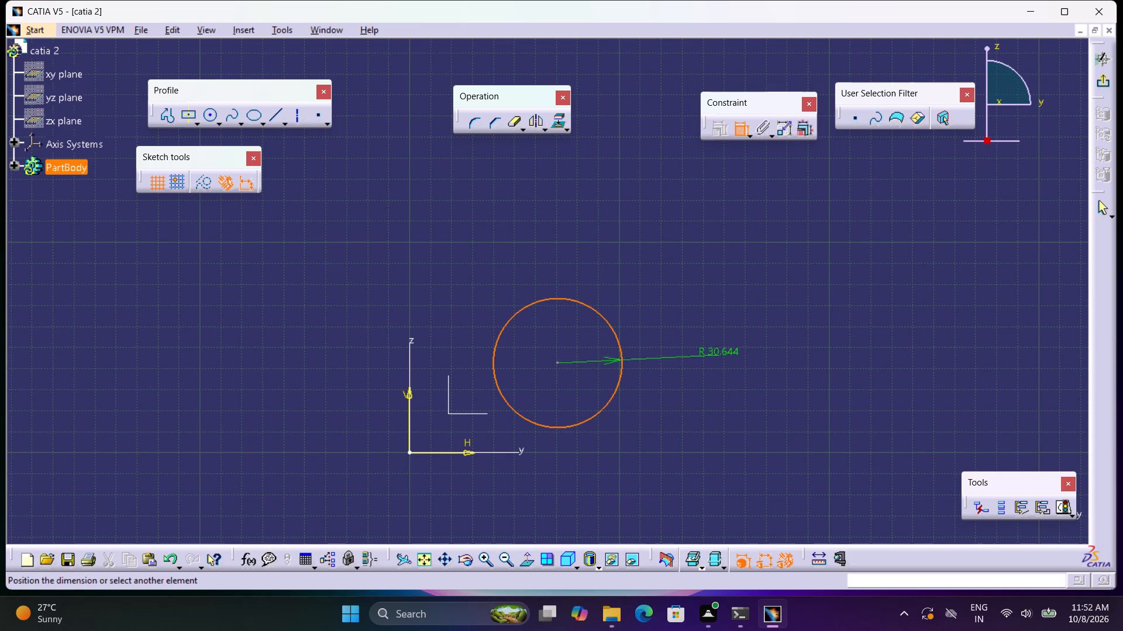
click(695, 440)
double_click(716, 438)
text(24)
key(Return)
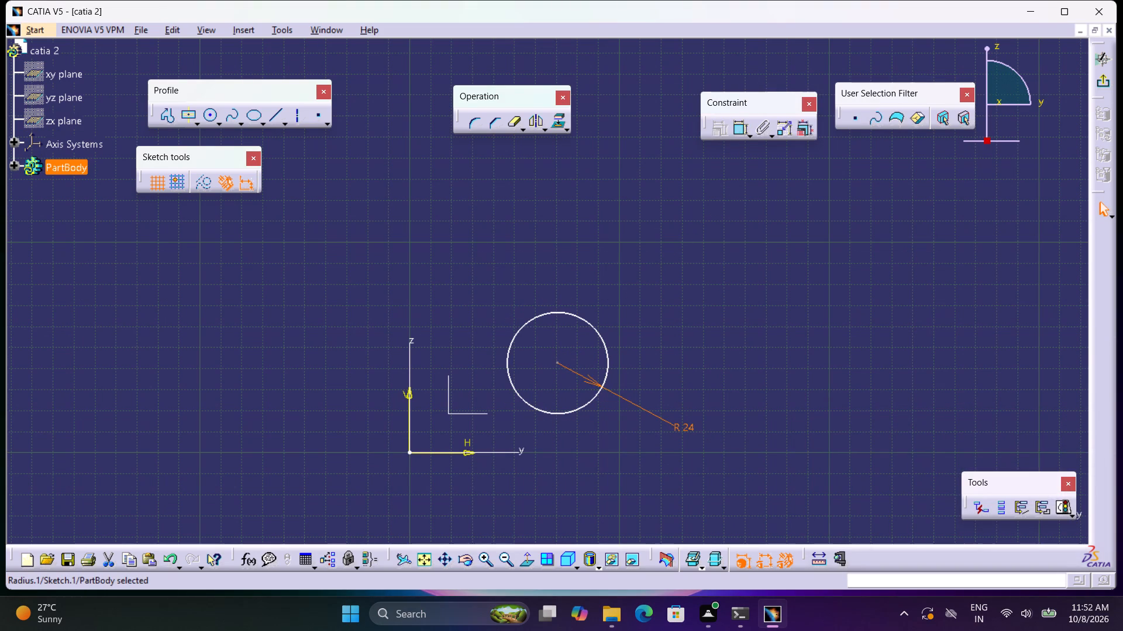
Draw a vertical line about 53 mm long upward from the circle's leftmost point with the Profile tool.
middle_drag(717, 386, 719, 434)
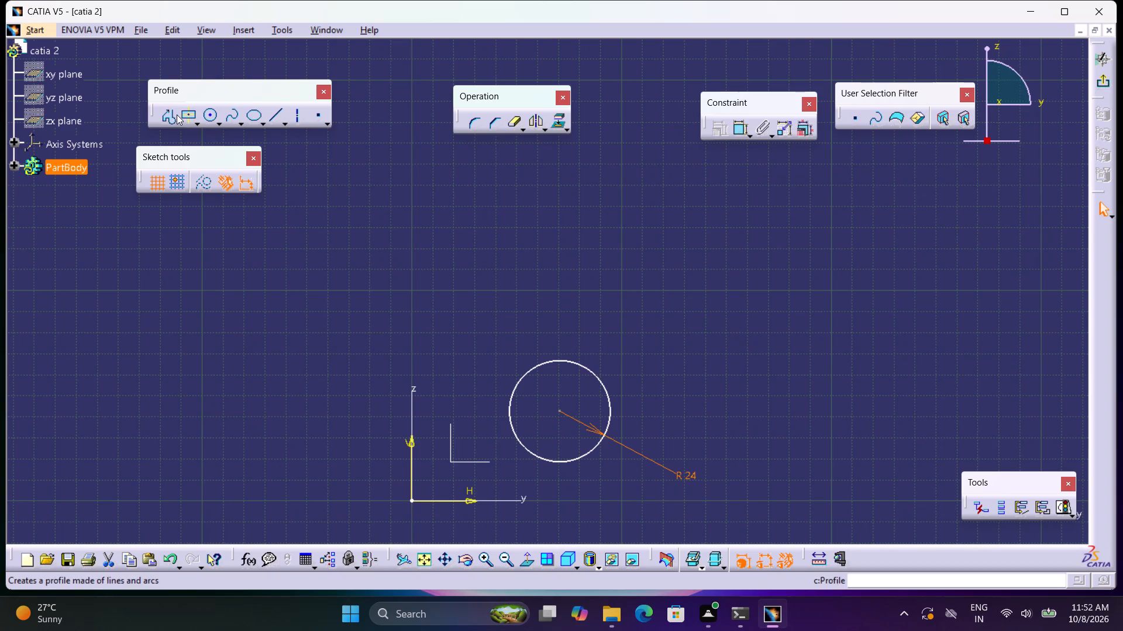
click(171, 116)
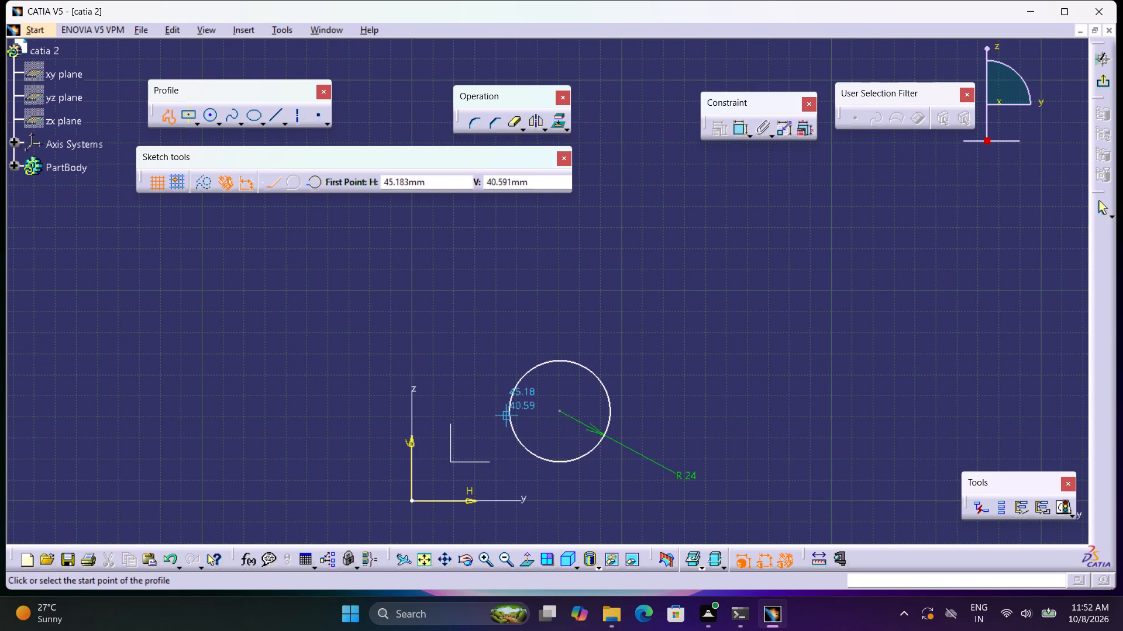
click(509, 412)
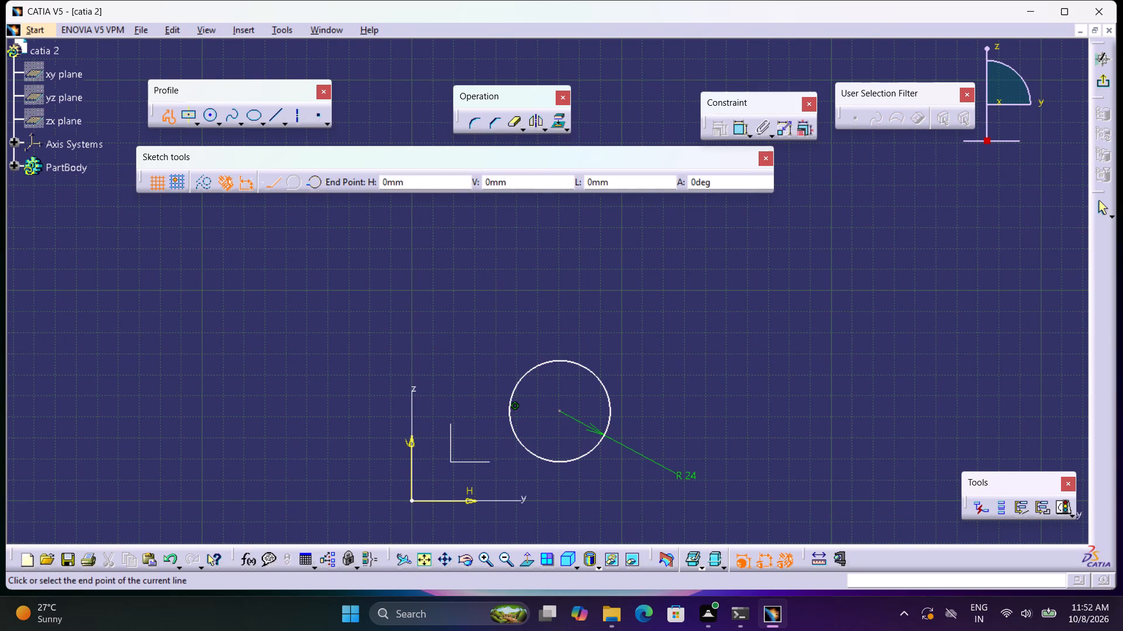
click(508, 300)
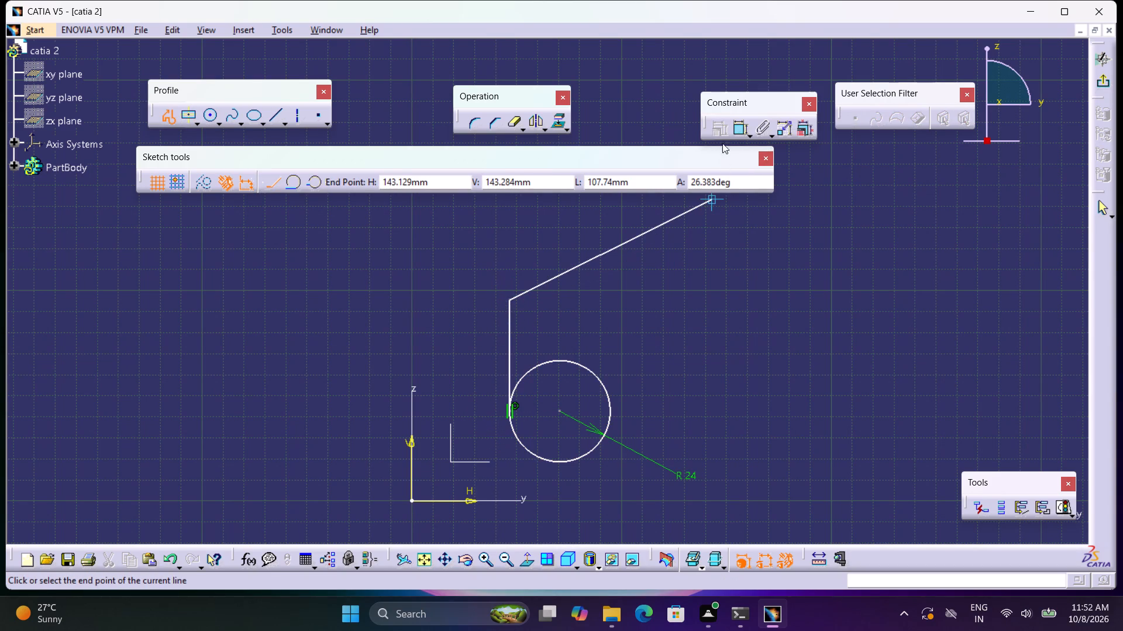
Constrain the vertical line's length to 36 mm.
click(739, 126)
click(453, 360)
double_click(457, 359)
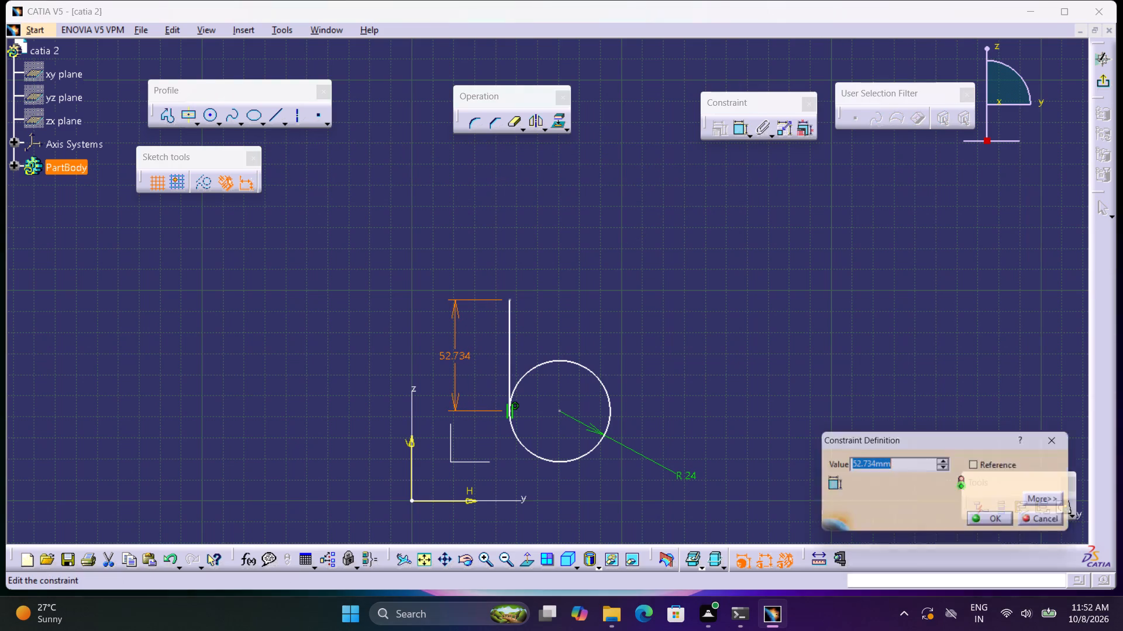
text(36)
key(Return)
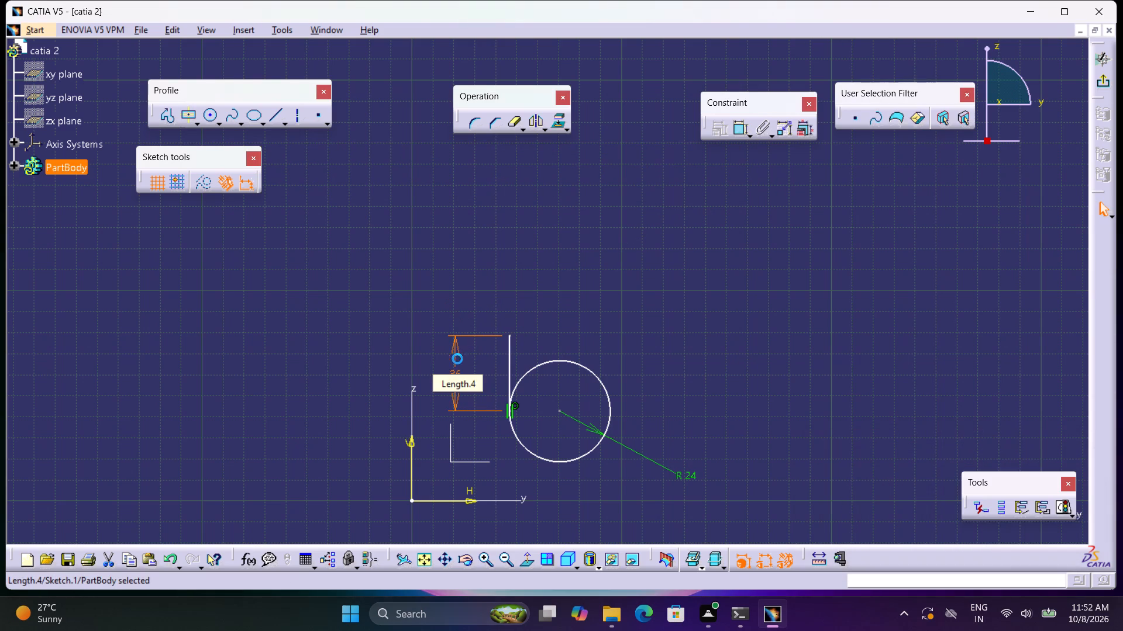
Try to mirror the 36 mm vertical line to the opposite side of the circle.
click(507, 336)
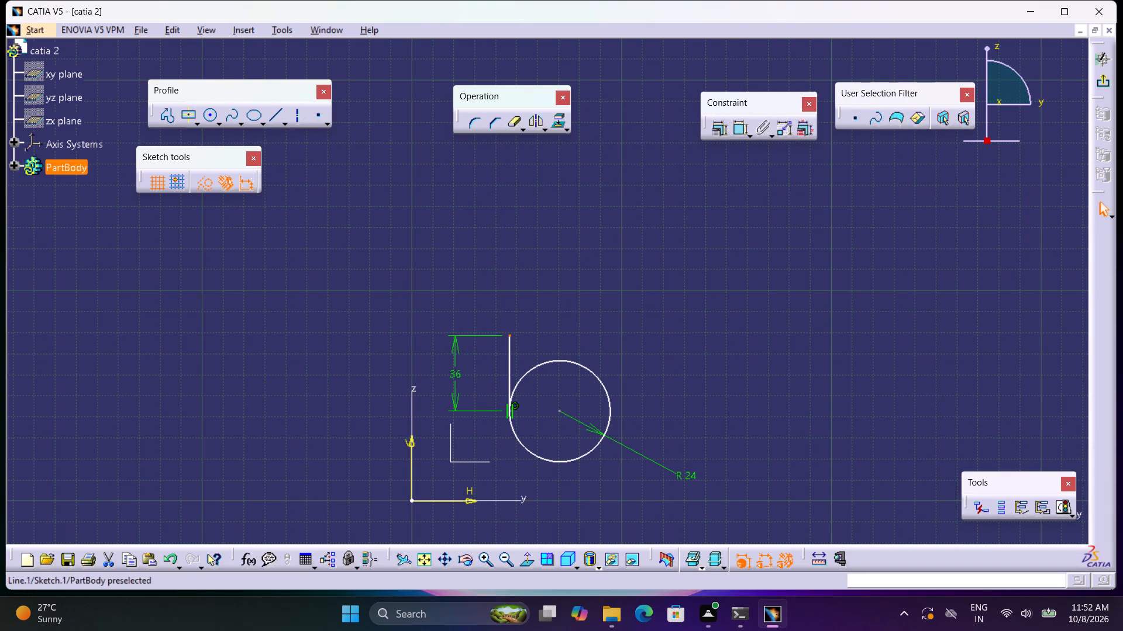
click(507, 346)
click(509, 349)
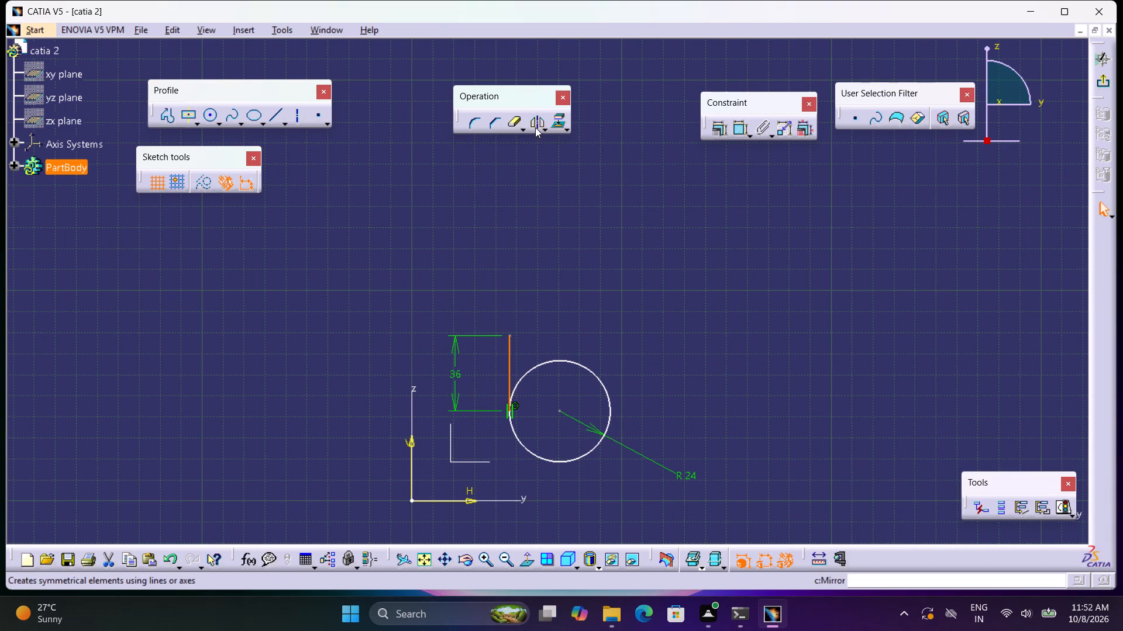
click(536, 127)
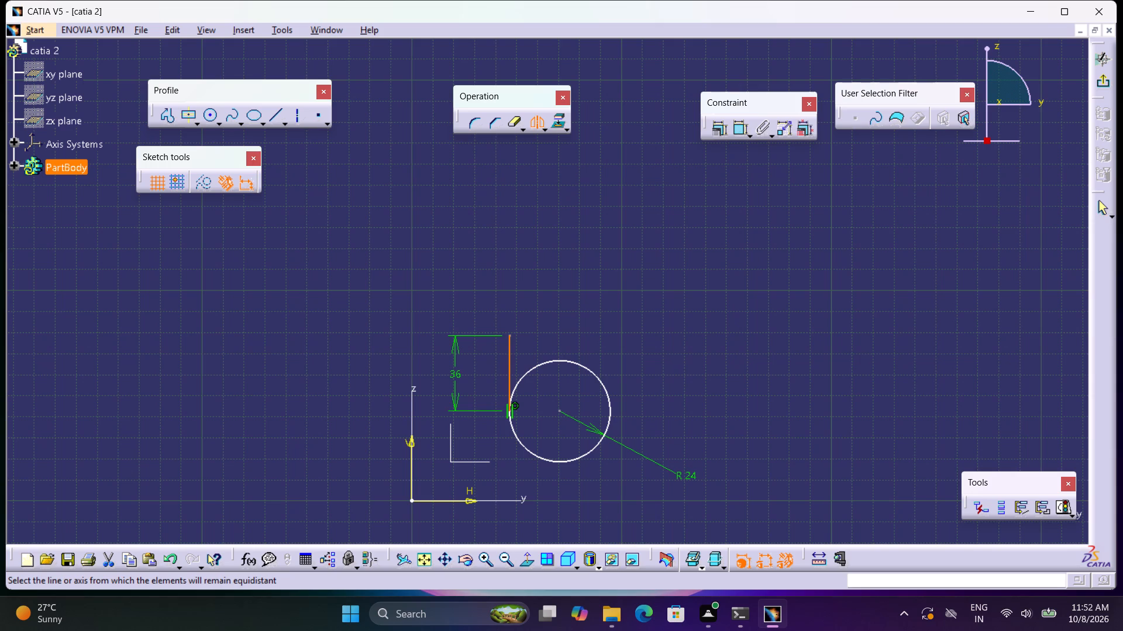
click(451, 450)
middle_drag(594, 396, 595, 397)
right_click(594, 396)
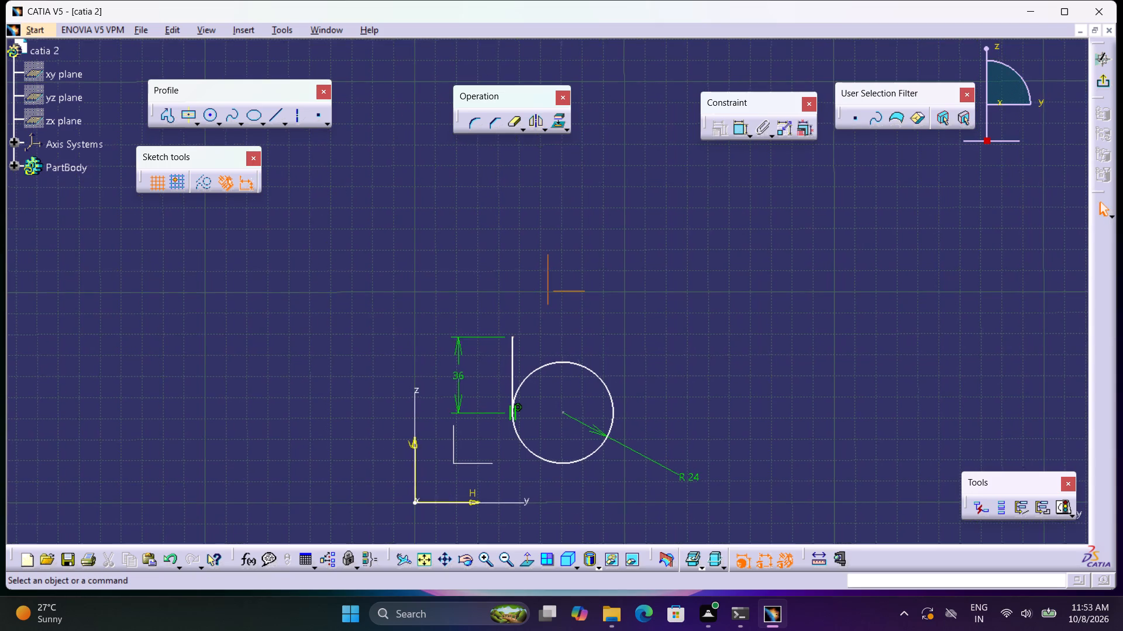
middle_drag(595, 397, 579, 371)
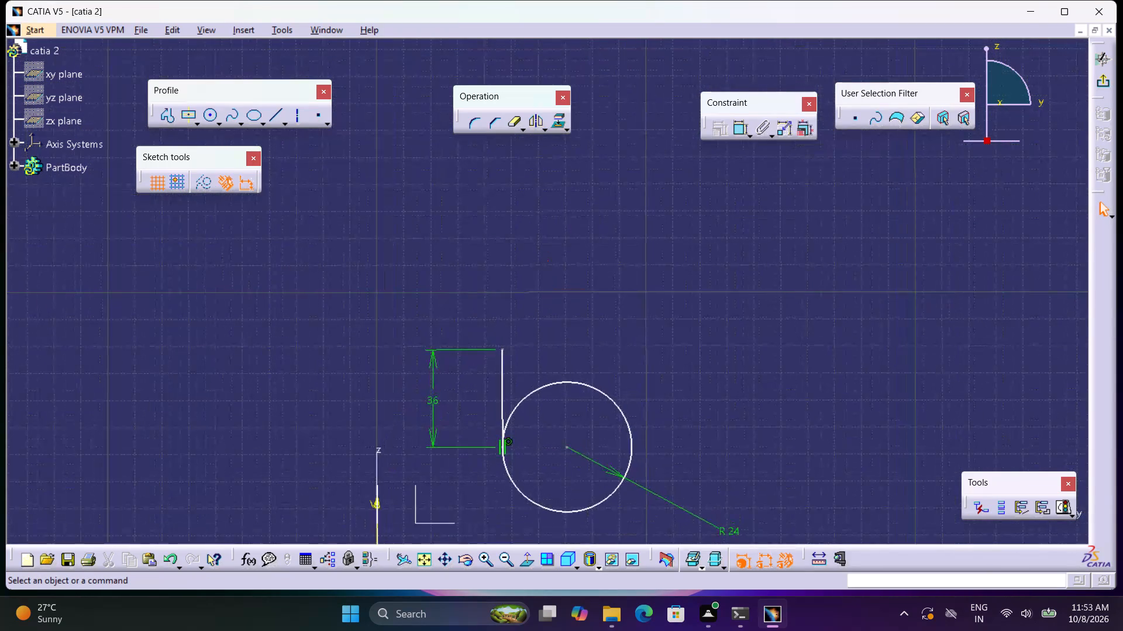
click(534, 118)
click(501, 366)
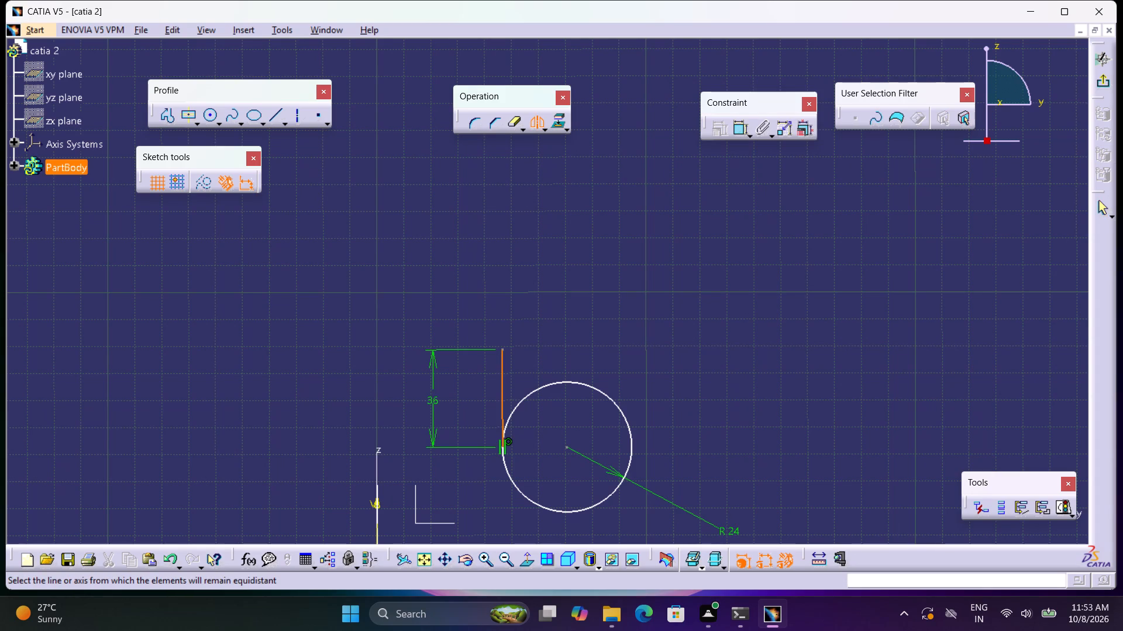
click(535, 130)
Draw a second vertical line about 35 mm long upward from the circle's rightmost point with the Profile tool.
click(162, 121)
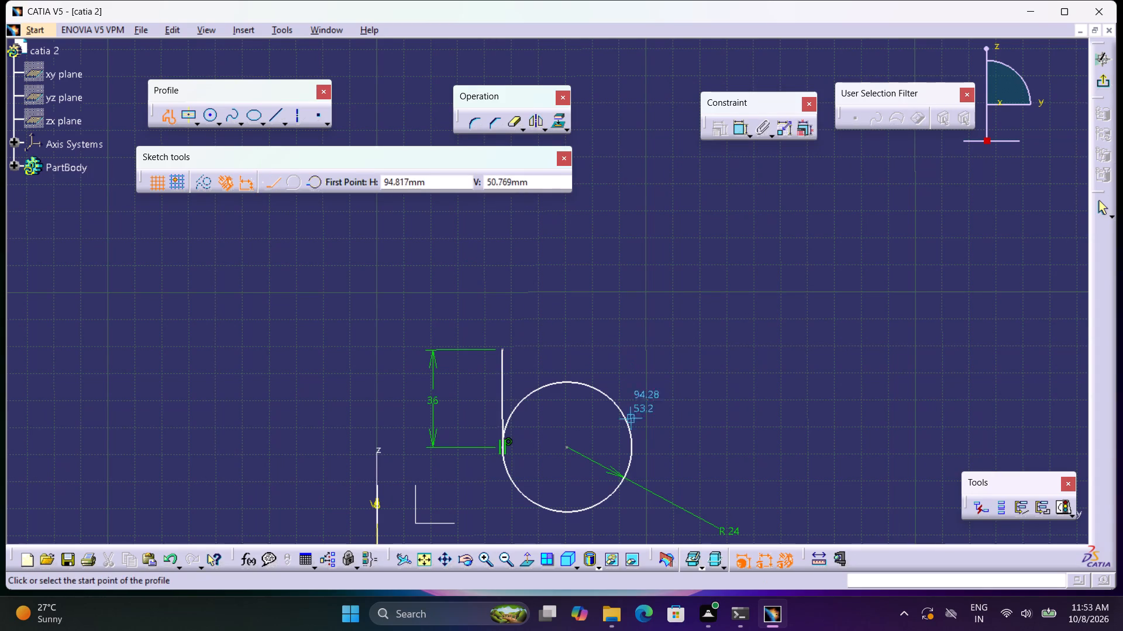
click(630, 447)
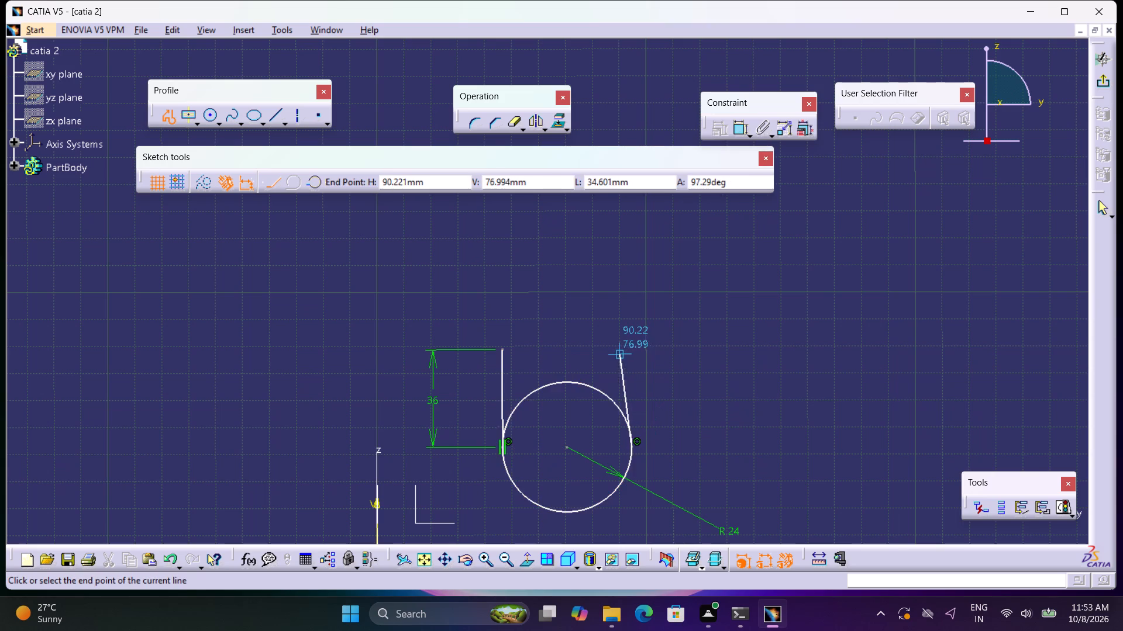
click(634, 352)
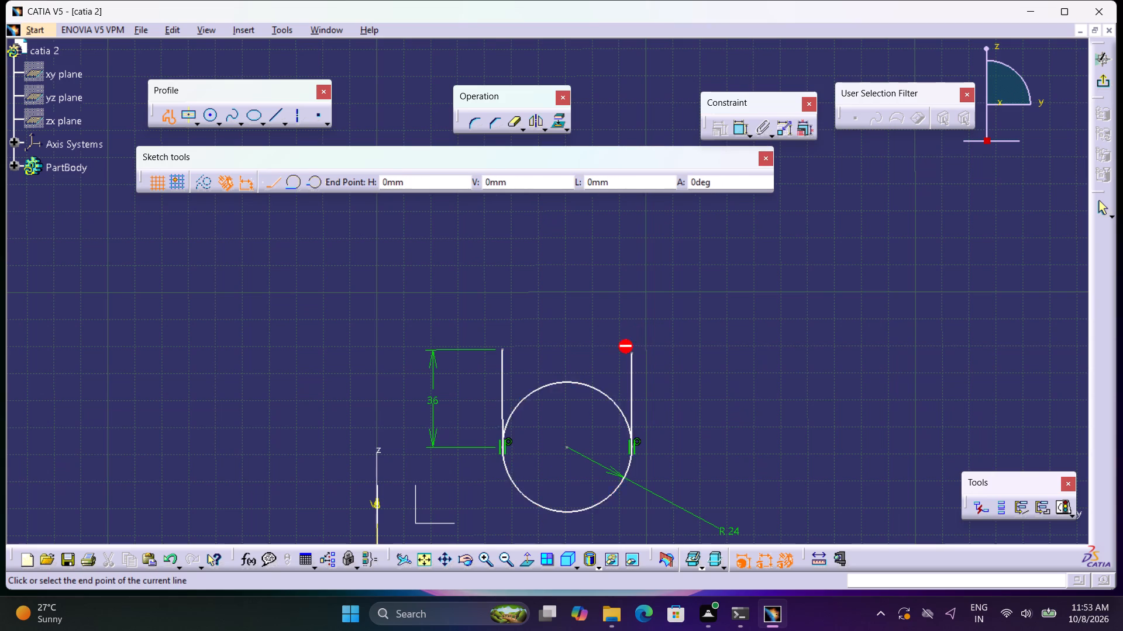
Constrain the second vertical line's length to 36 mm.
click(742, 133)
click(725, 355)
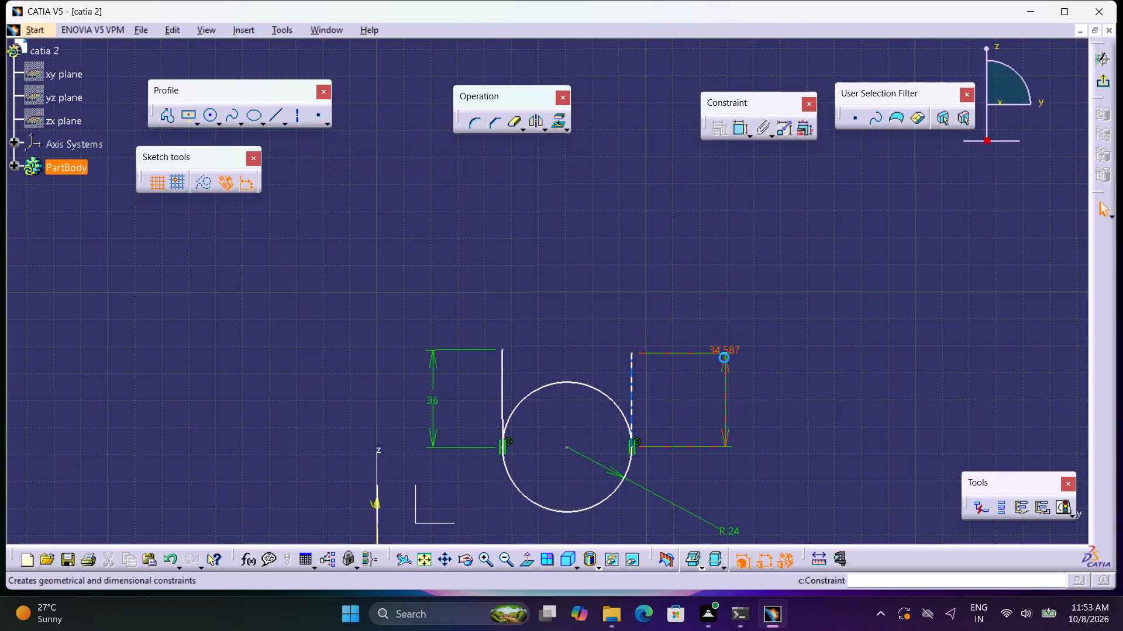
double_click(725, 358)
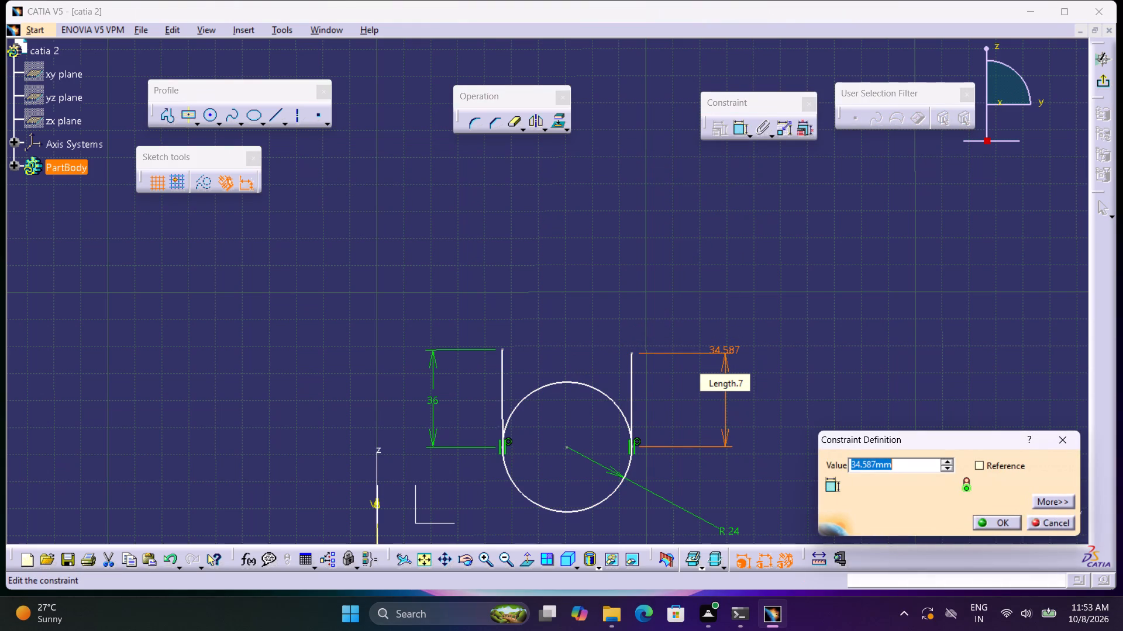
text(36)
key(Return)
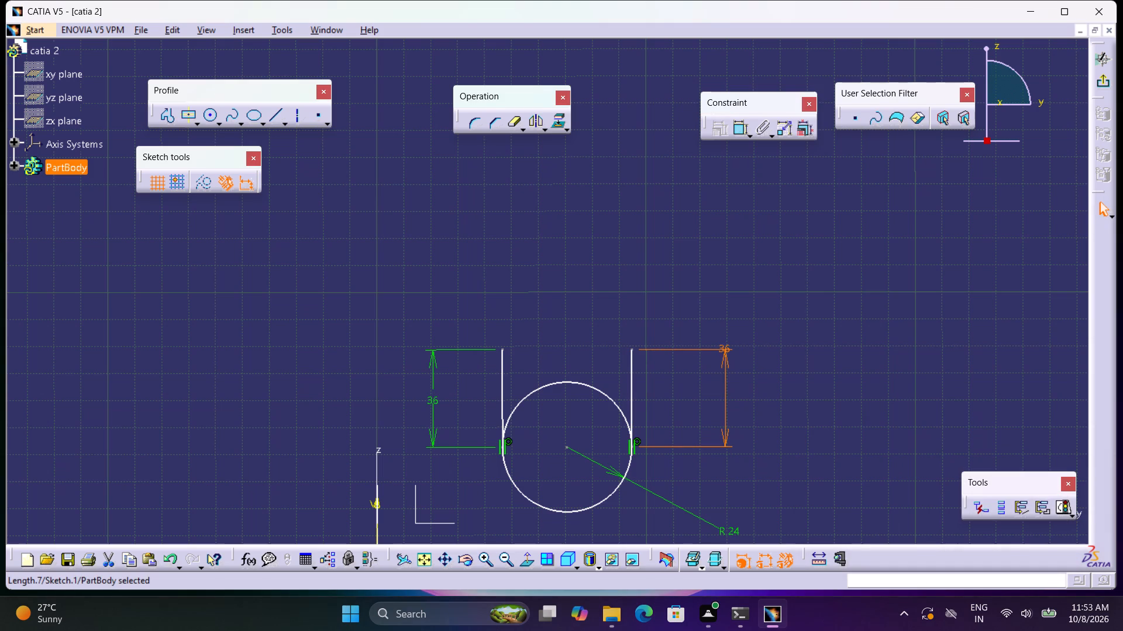
Trim away the circle's upper arc between the two vertical lines, leaving a U-shaped profile.
click(511, 126)
click(564, 381)
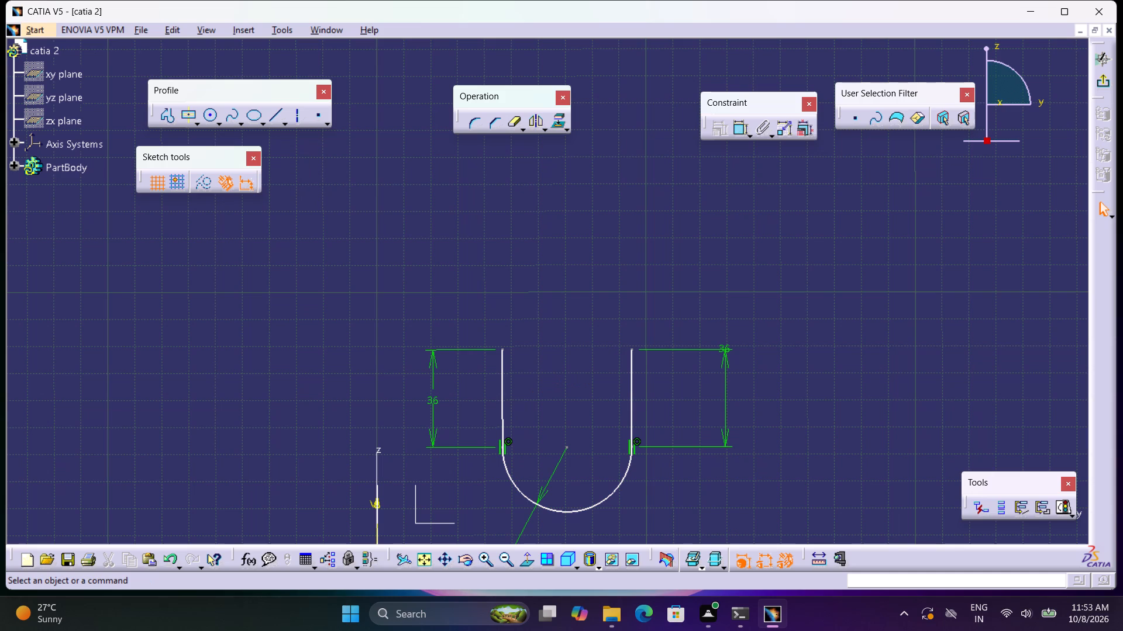
Close the U-shaped profile with a horizontal line joining the top ends of both legs, and exit the sketch.
middle_drag(557, 381, 534, 371)
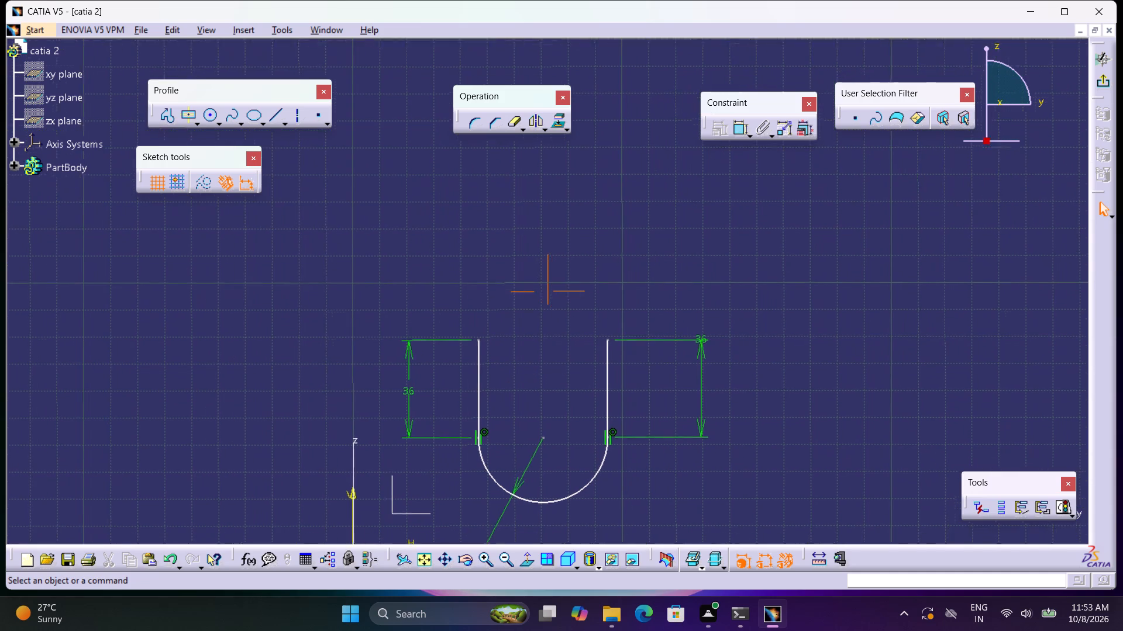
middle_drag(534, 371, 522, 367)
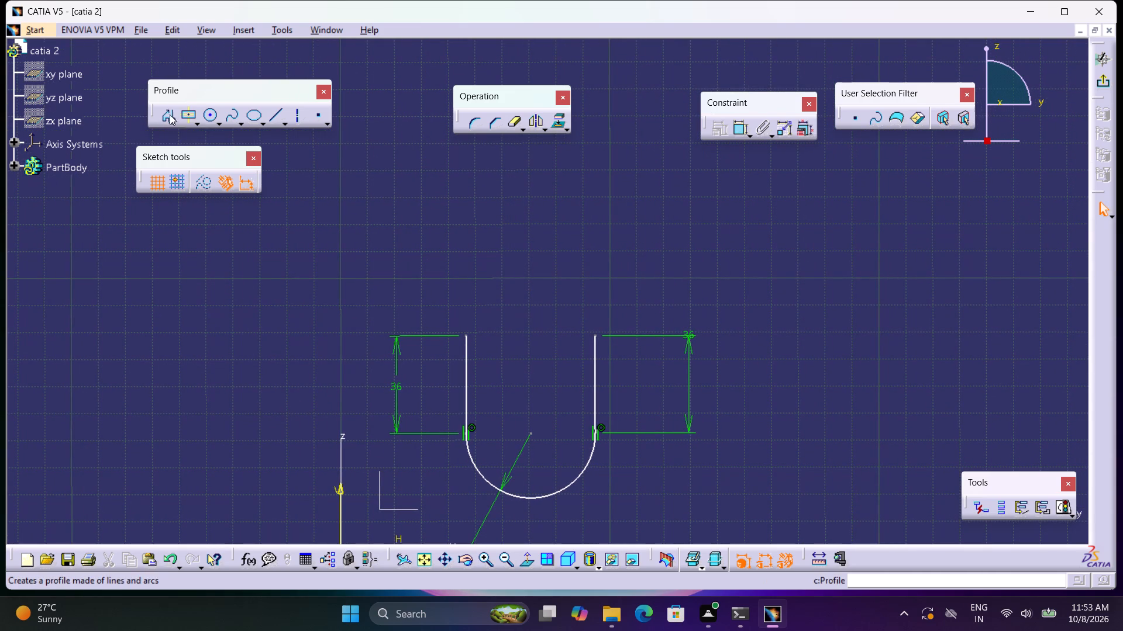
click(169, 114)
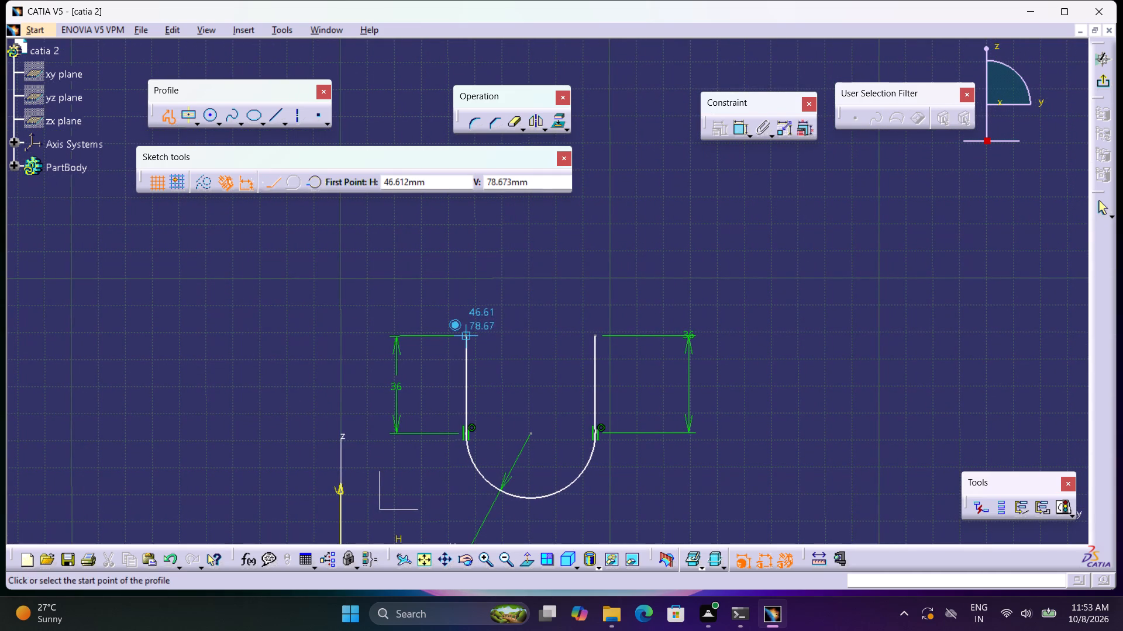
click(466, 337)
click(597, 337)
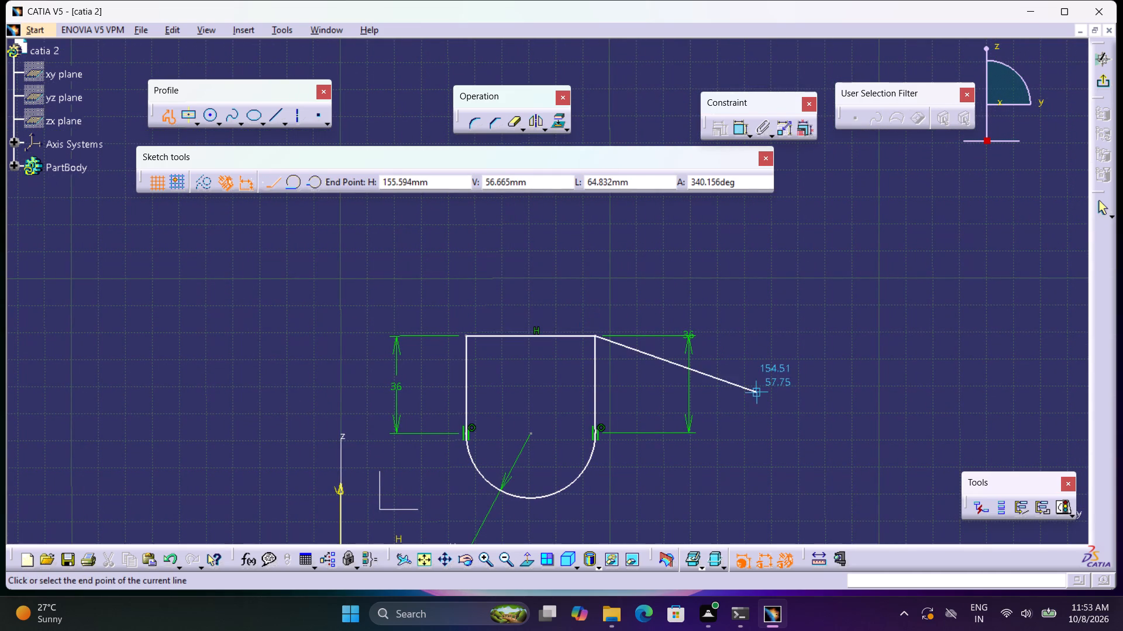
click(167, 112)
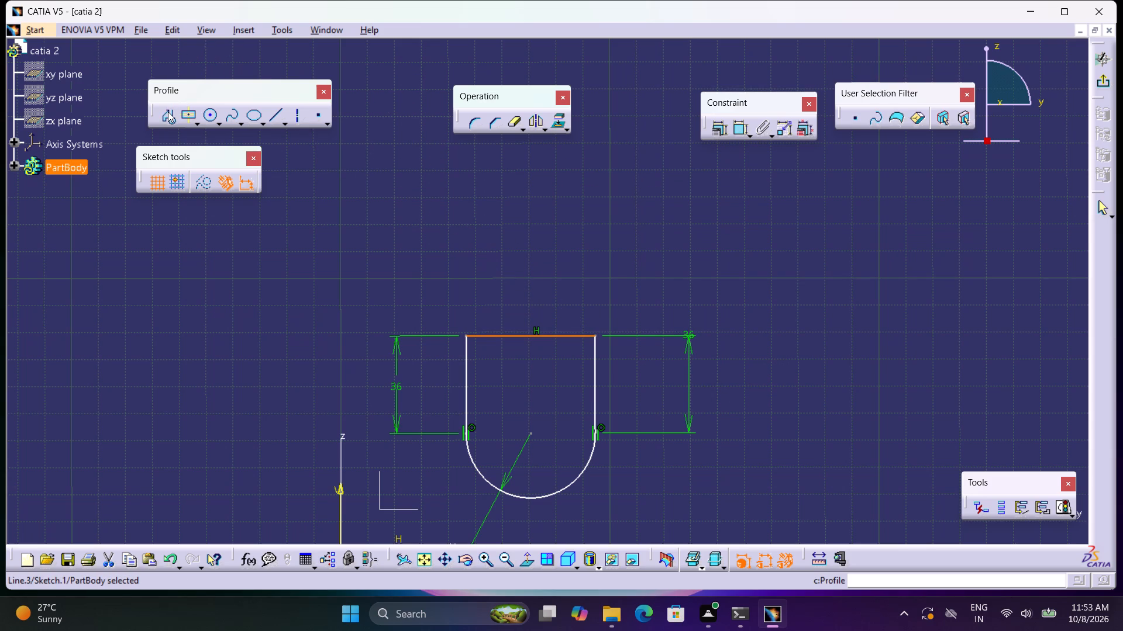
click(288, 247)
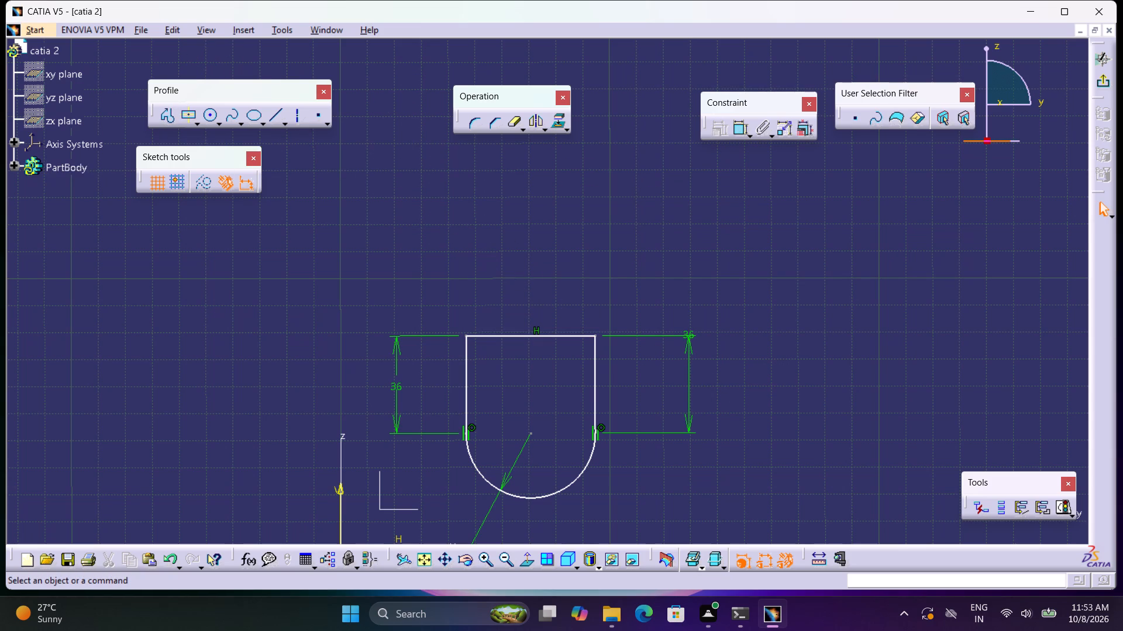
click(1099, 88)
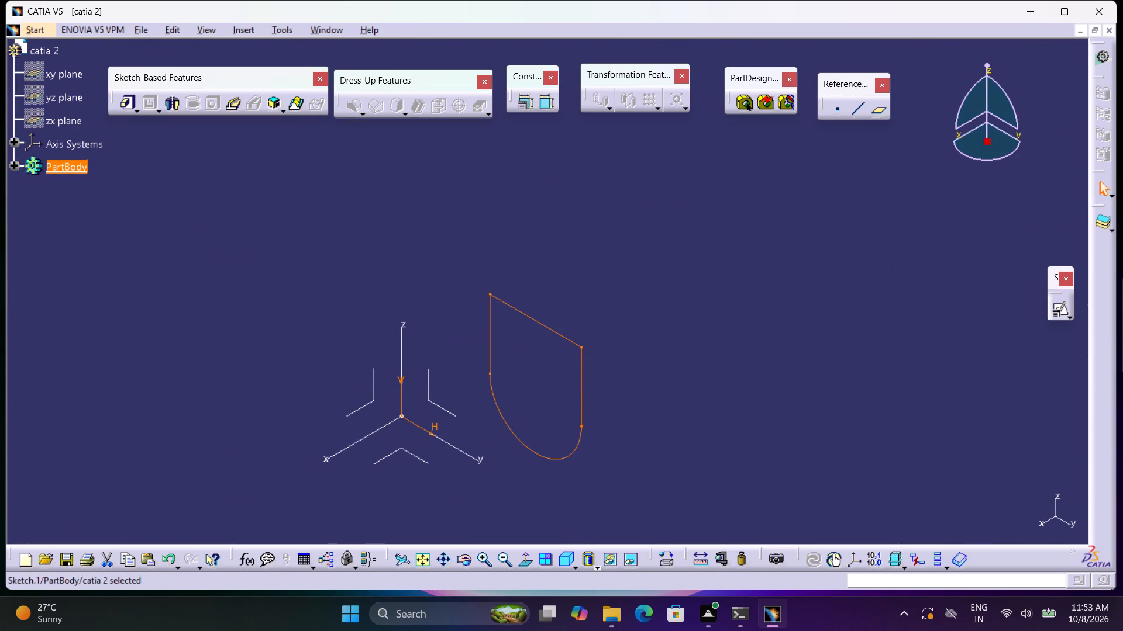
Pad the closed U profile with mirrored extent and a length of 72/2 mm.
click(125, 108)
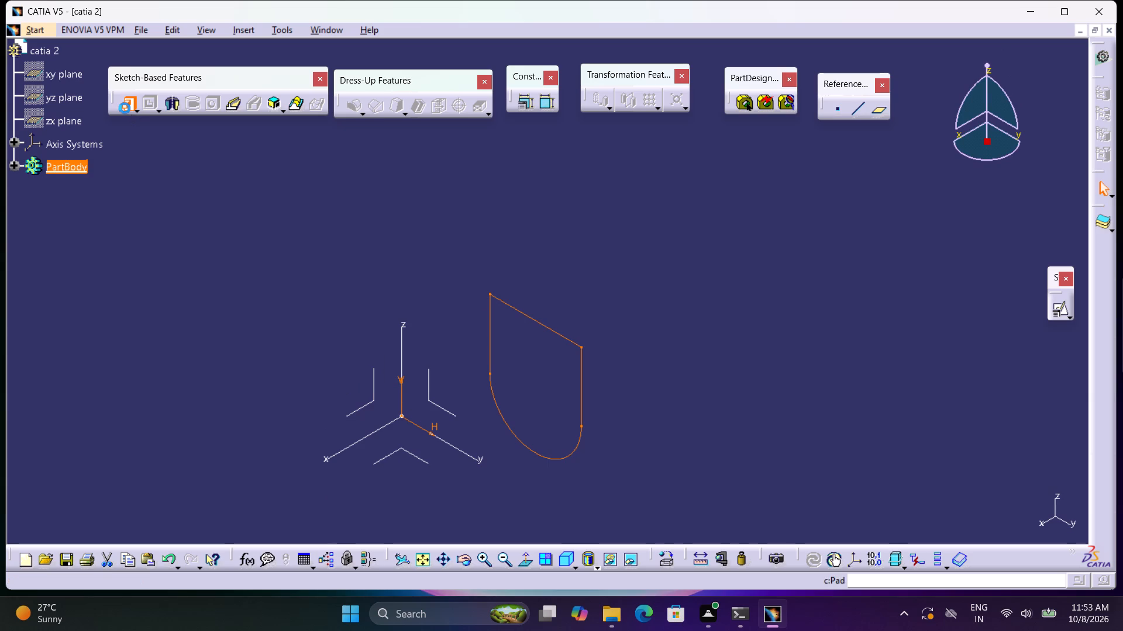
middle_drag(284, 241, 230, 172)
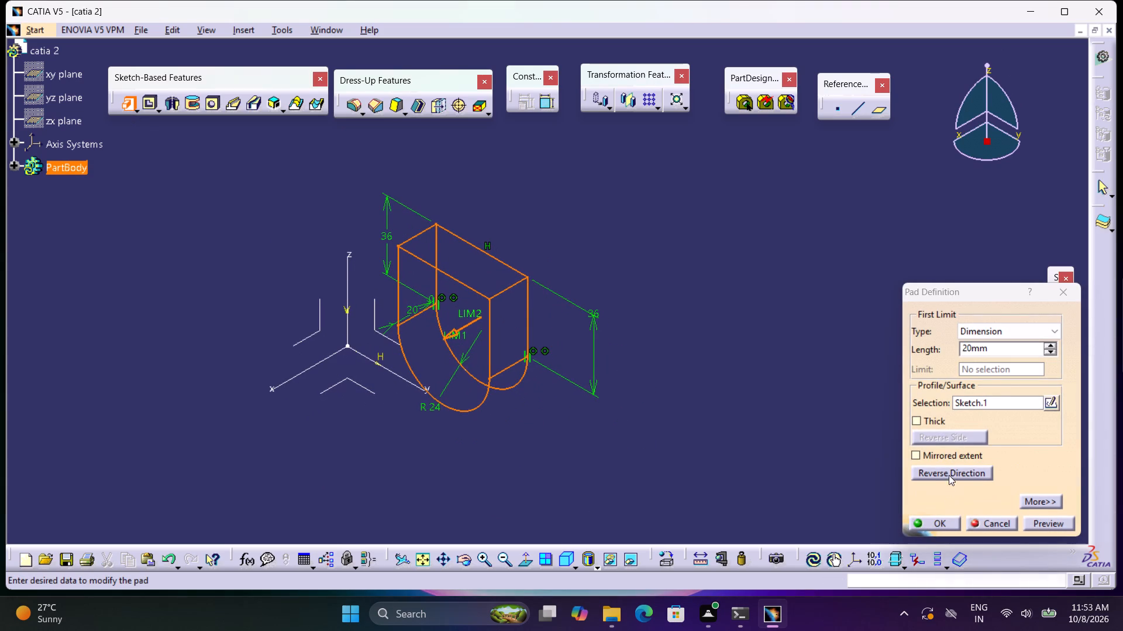
click(917, 457)
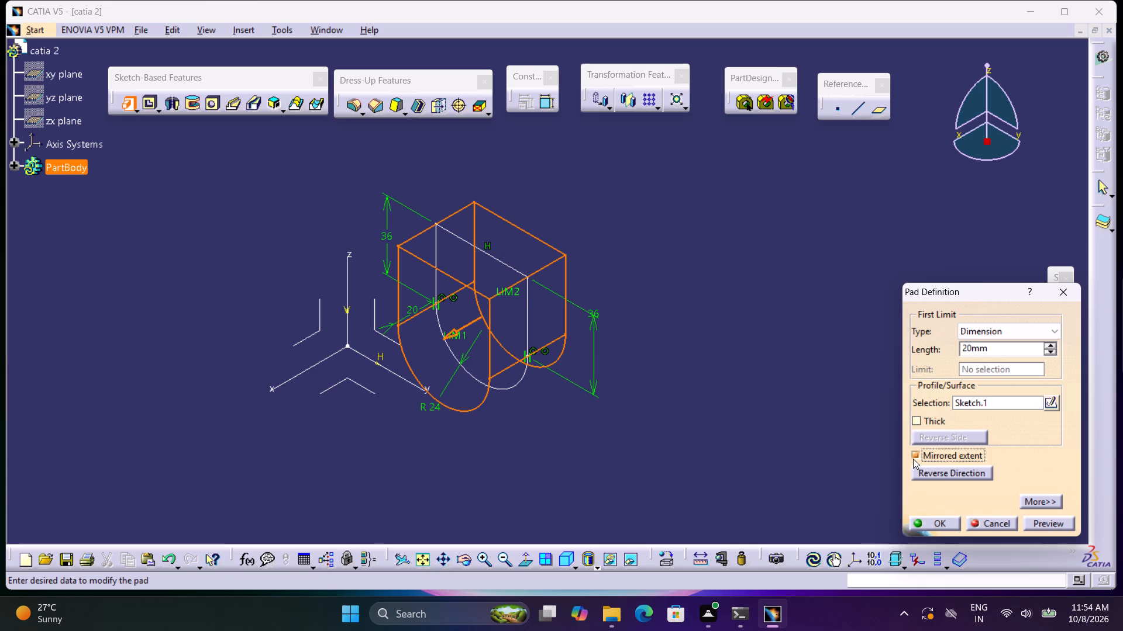
drag(1001, 351, 907, 374)
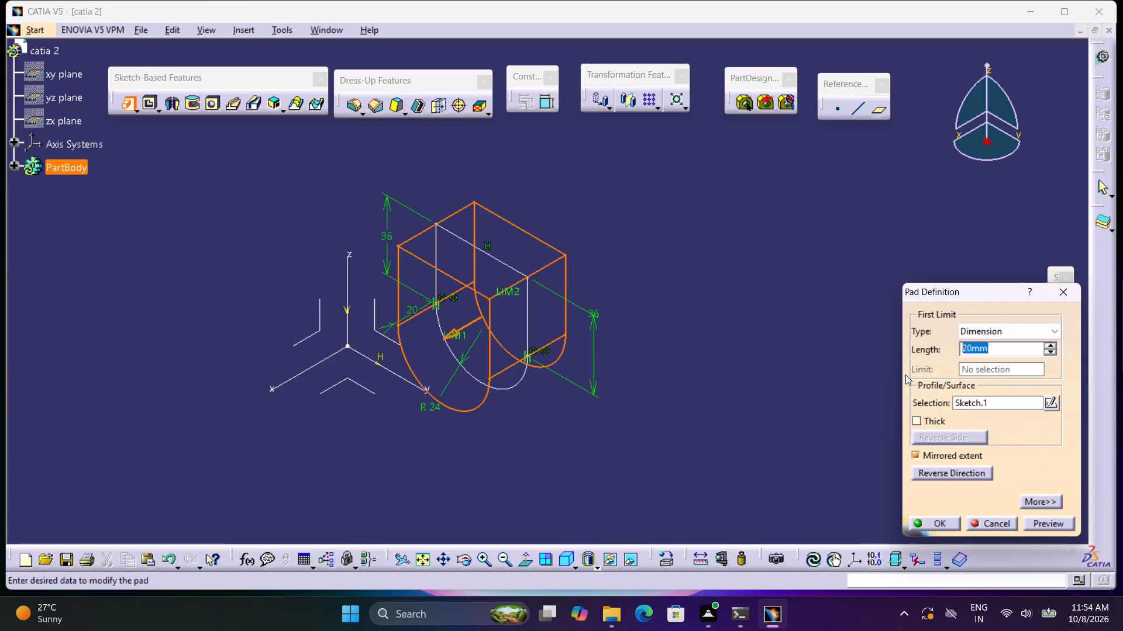
text(72)
key(slash)
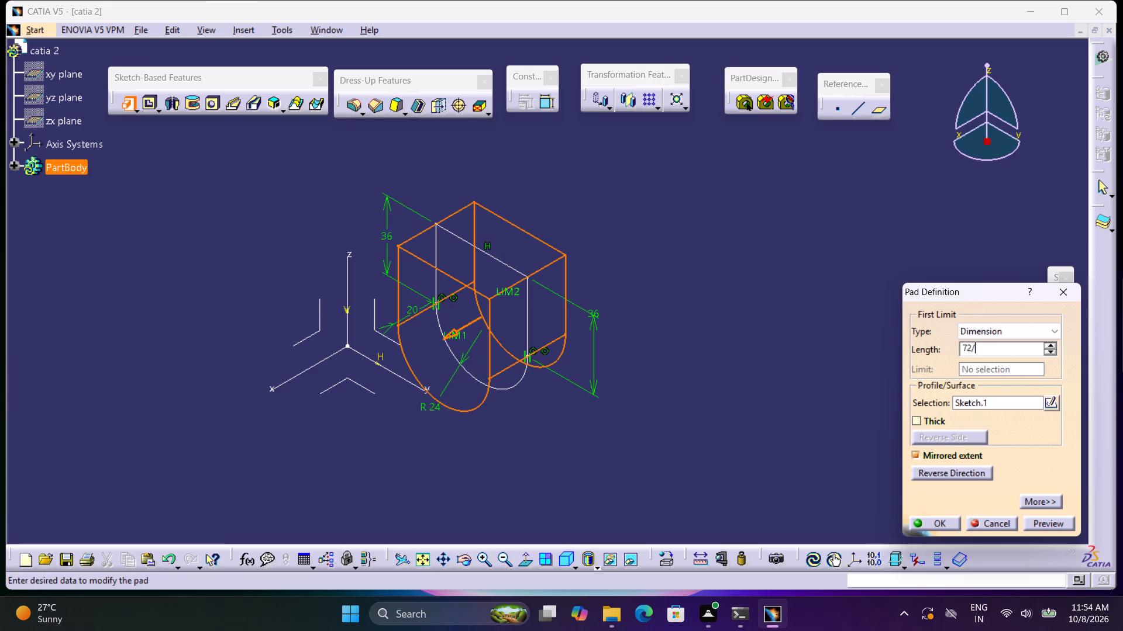
key(2)
key(Return)
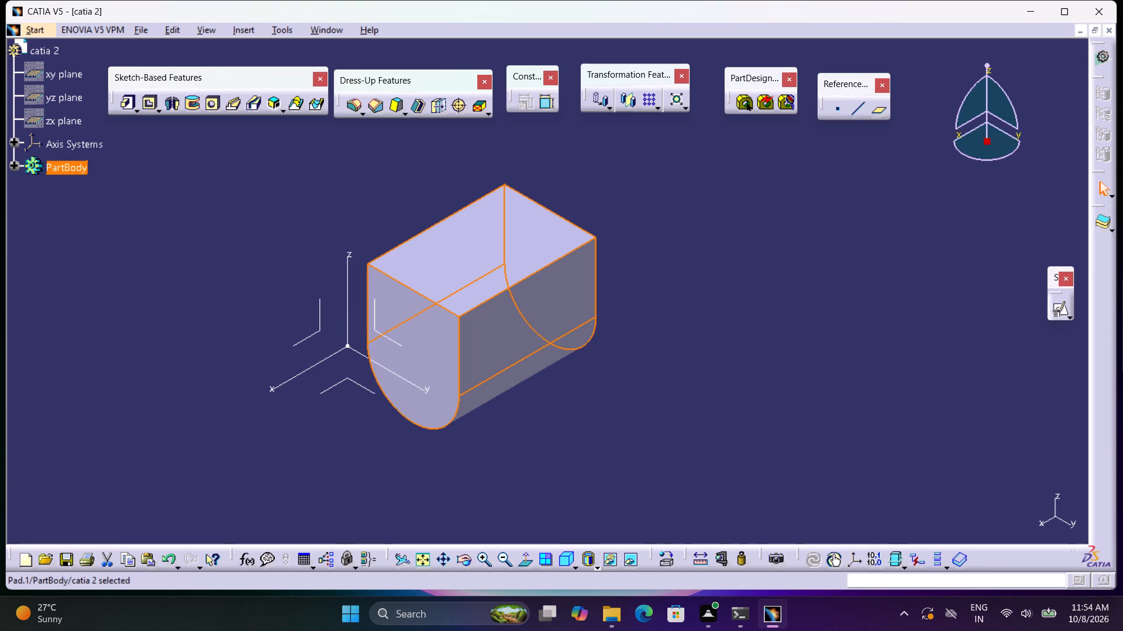
click(740, 367)
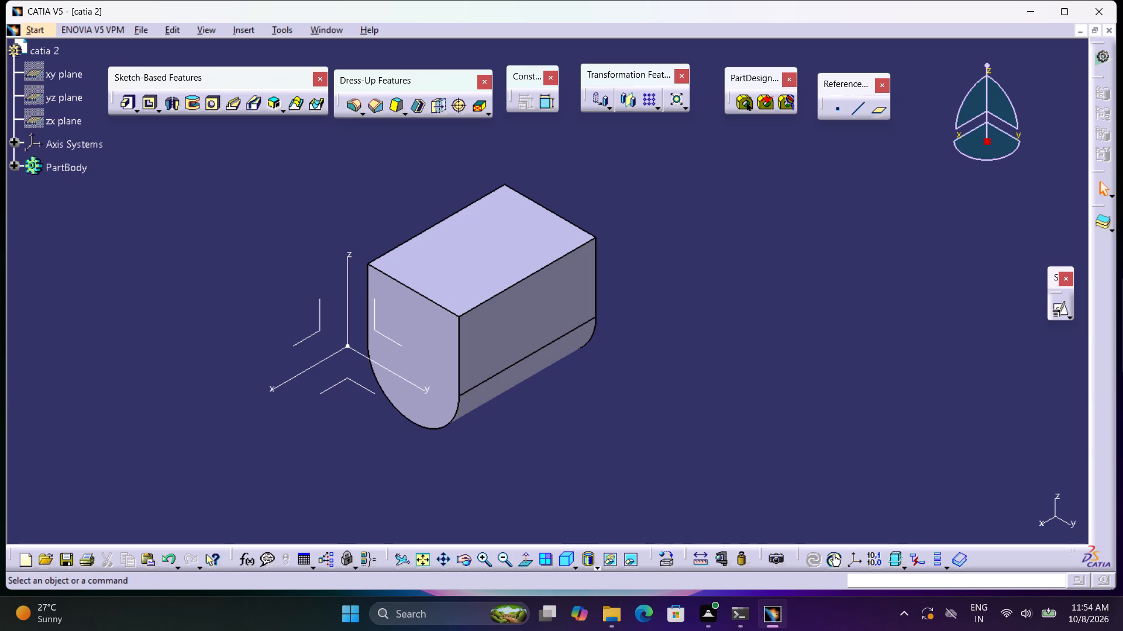
On a positioned sketch on the pad's flat side face, draw a centered rectangle about 21 mm wide and 51 mm high on the vertical axis.
click(1058, 309)
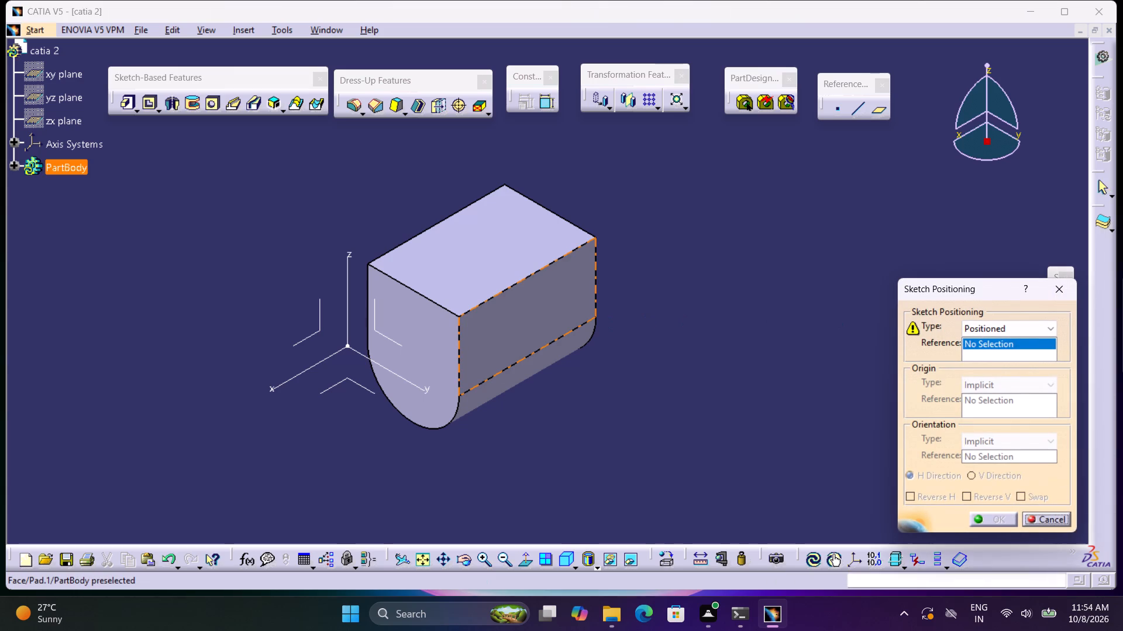
click(492, 319)
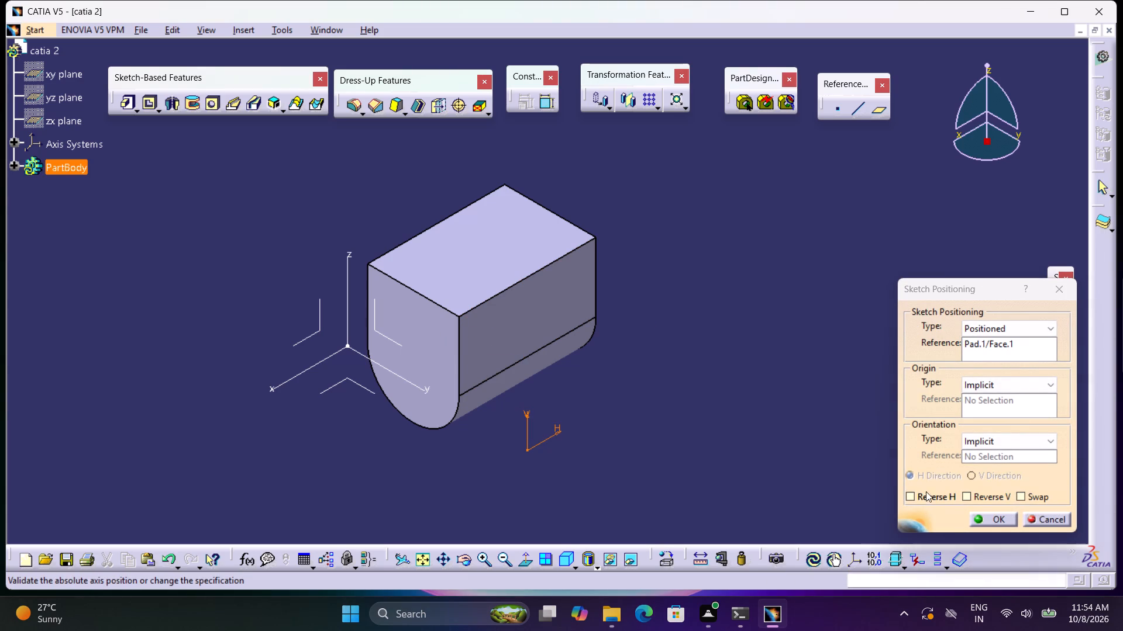
click(986, 516)
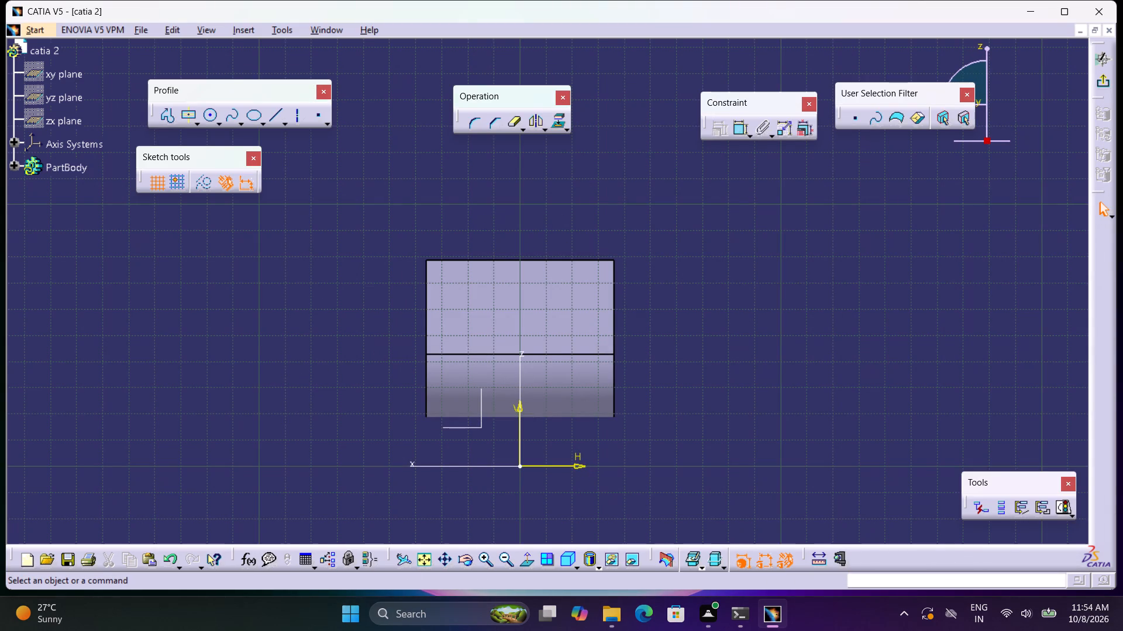
click(169, 119)
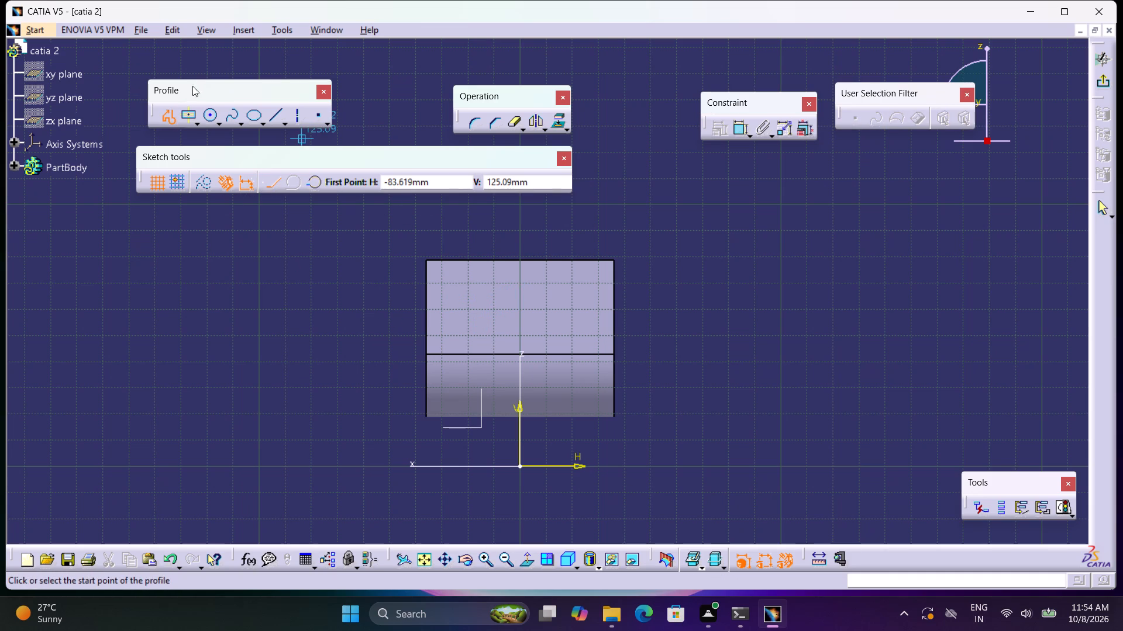
click(187, 113)
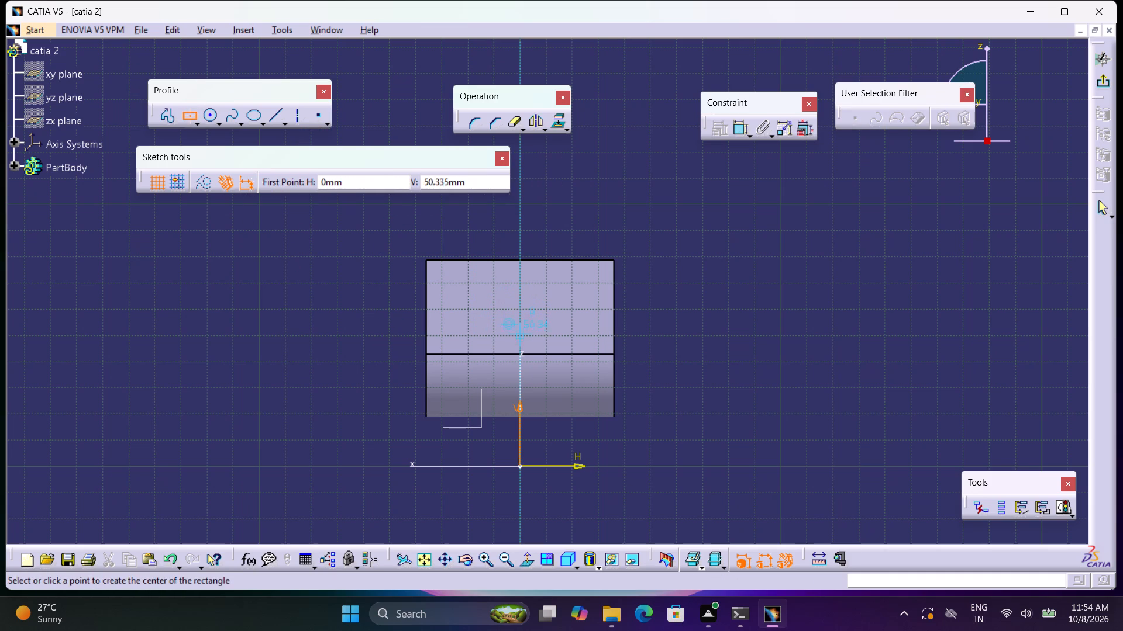
click(519, 352)
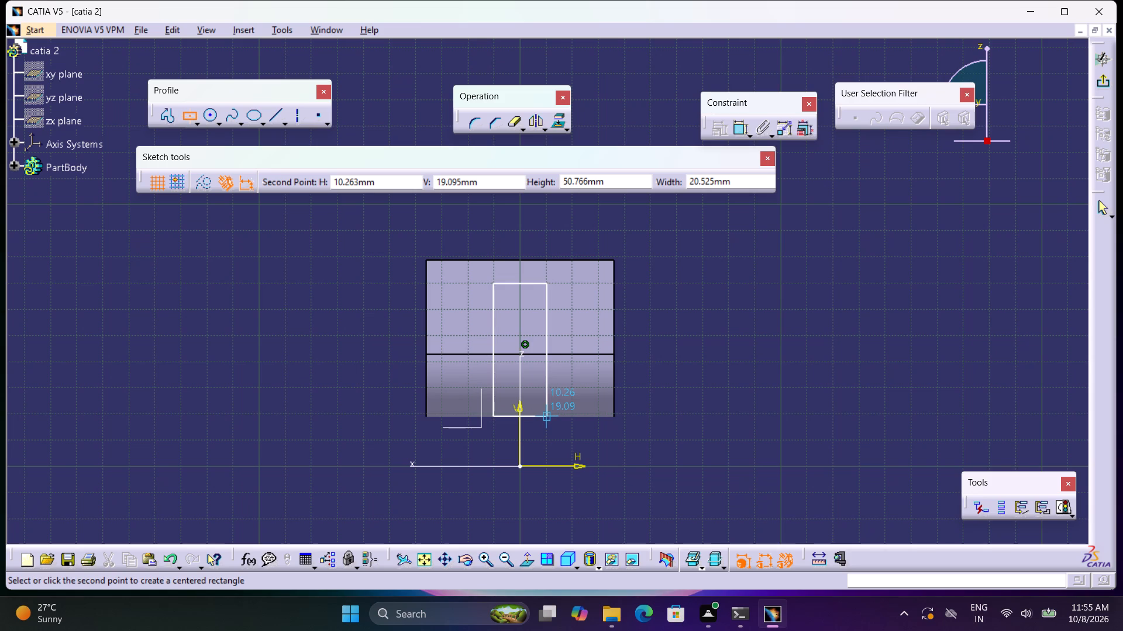
click(546, 416)
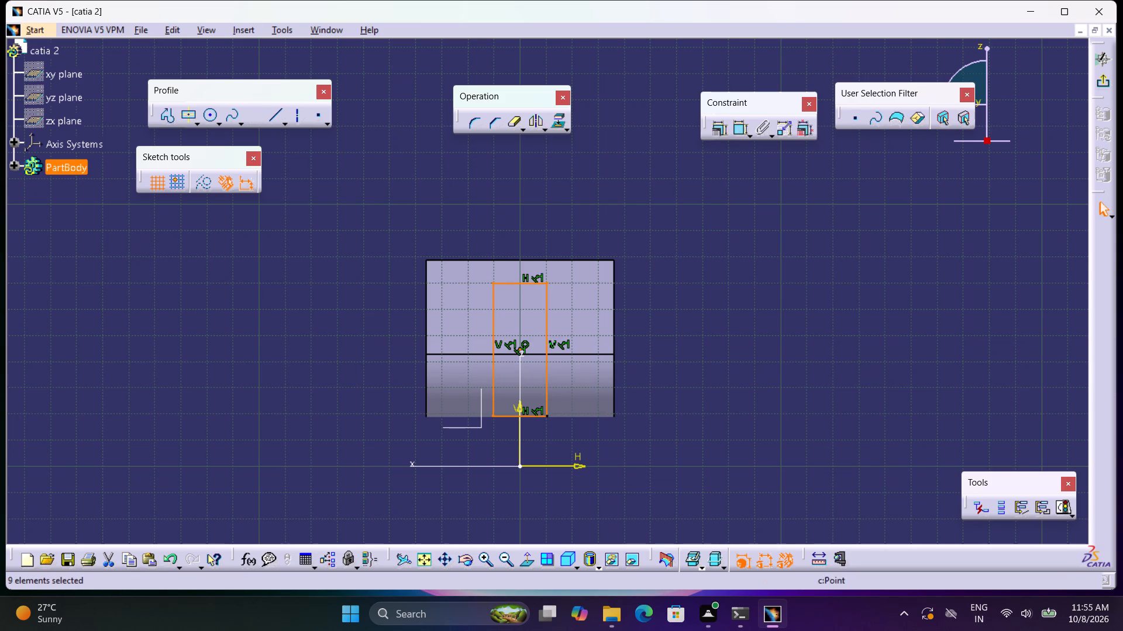
Constrain the rectangle's top edge at 12 mm from the pad's top edge.
click(734, 133)
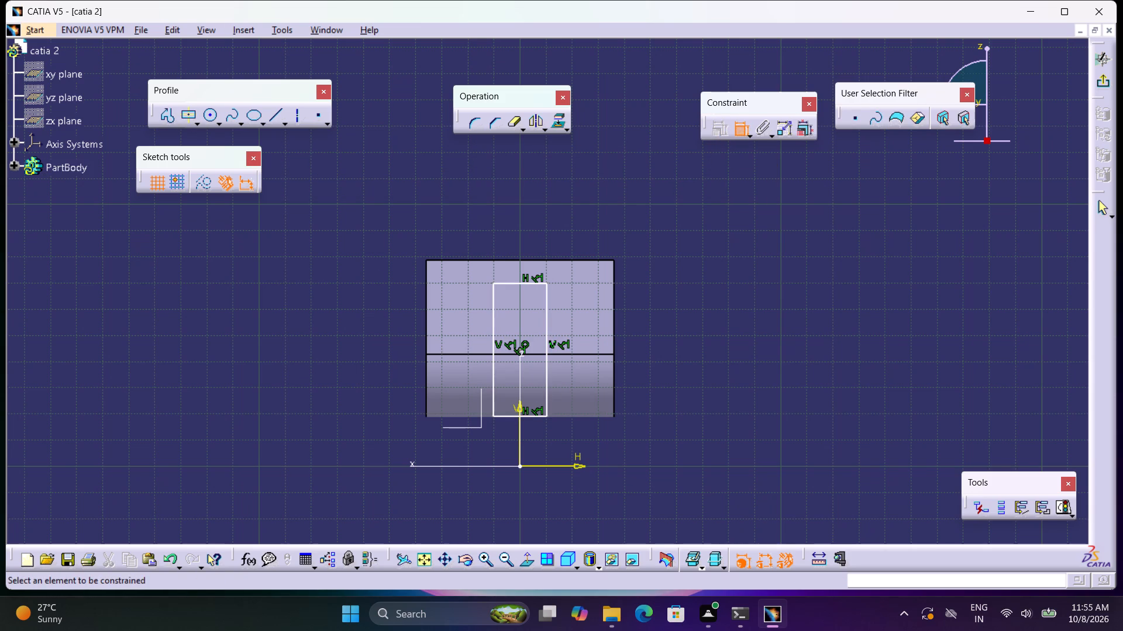
click(519, 262)
click(526, 283)
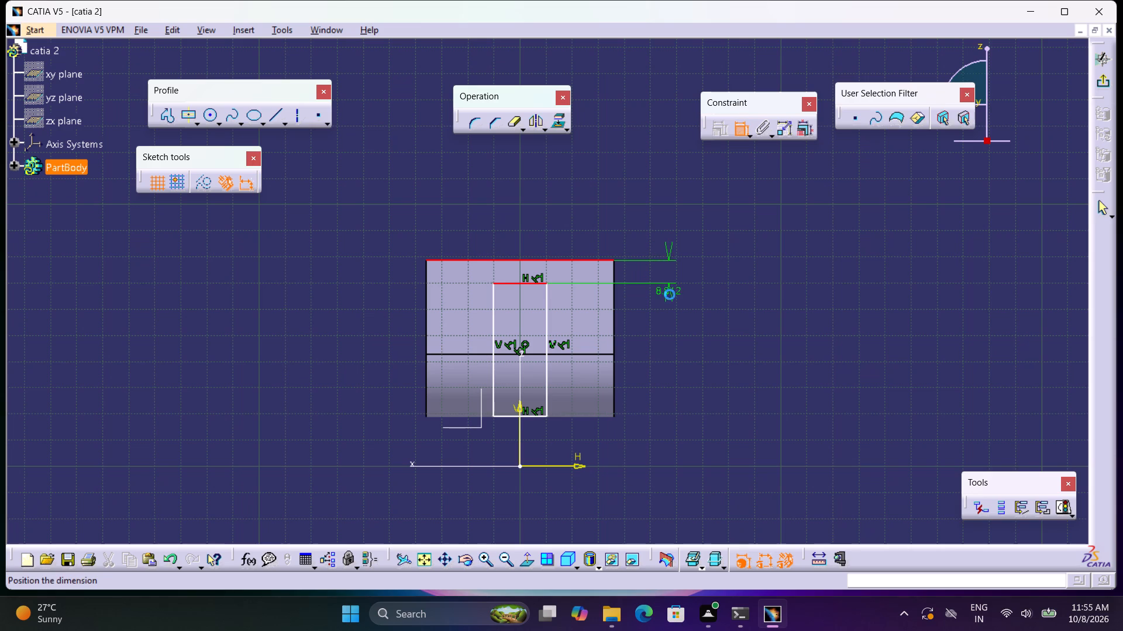
click(670, 294)
double_click(673, 290)
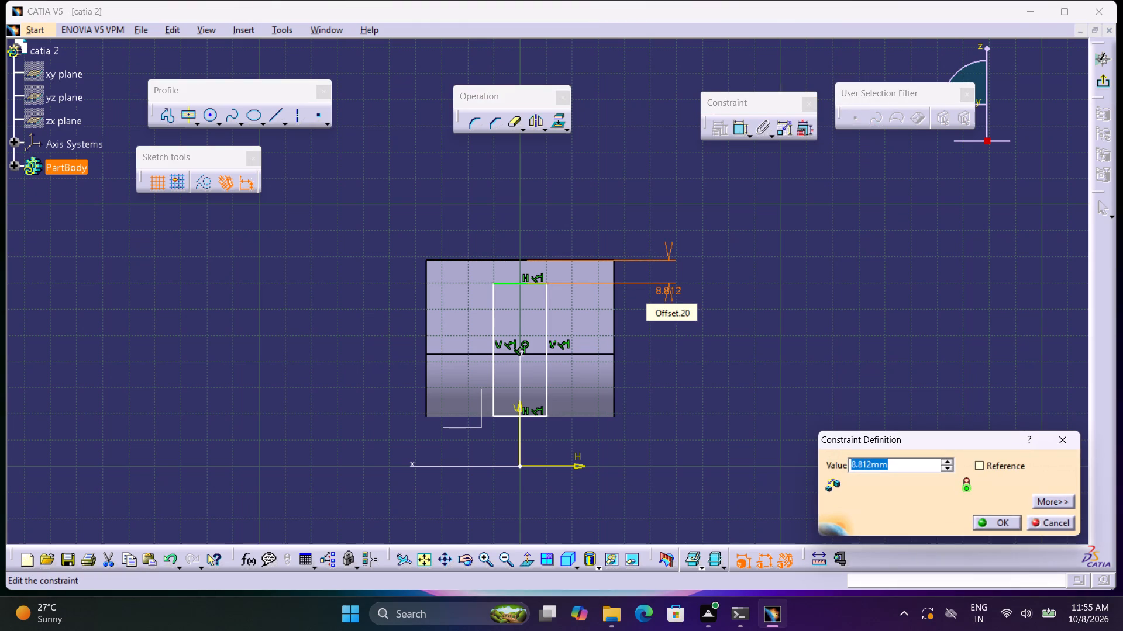
text(12)
key(Return)
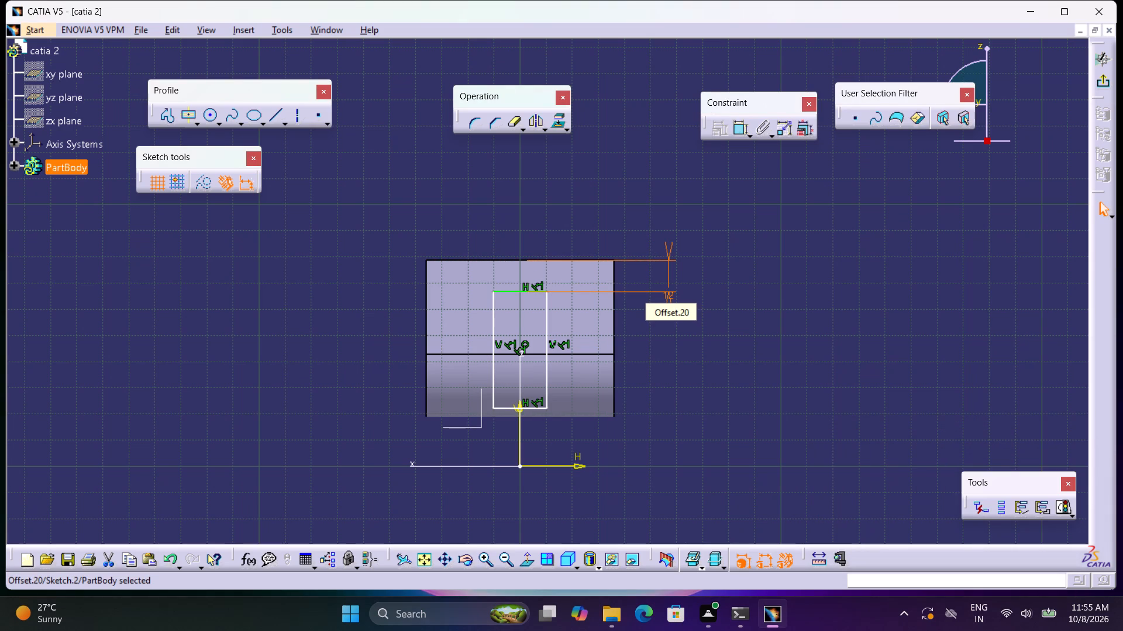
Constrain the distance between the rectangle's two vertical sides to 32 mm.
click(510, 410)
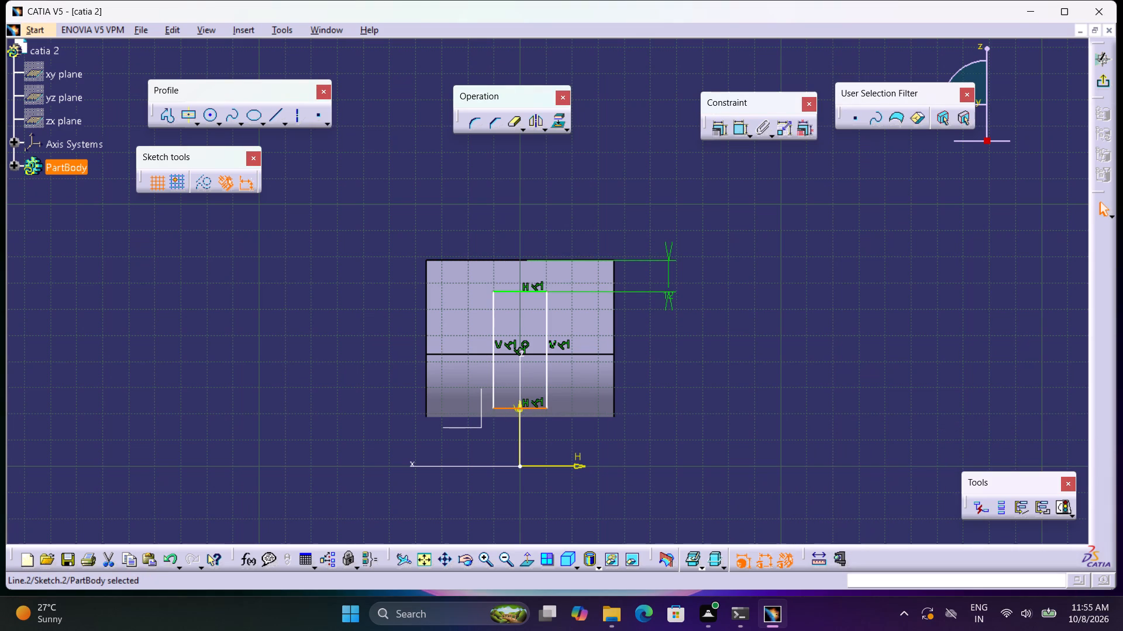
click(745, 308)
click(742, 132)
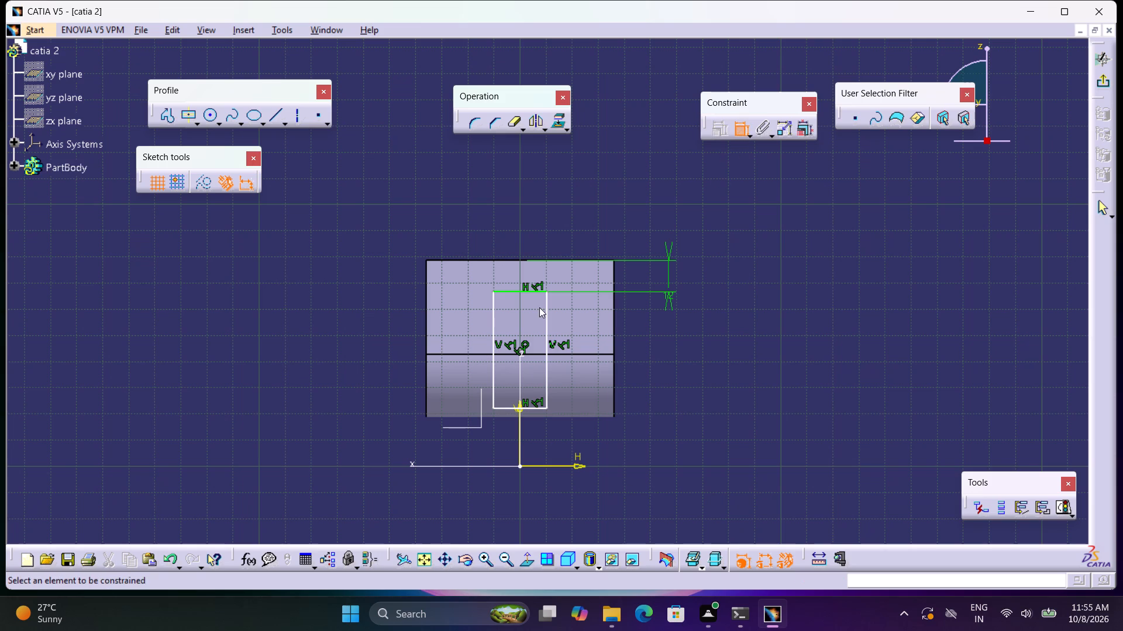
click(492, 324)
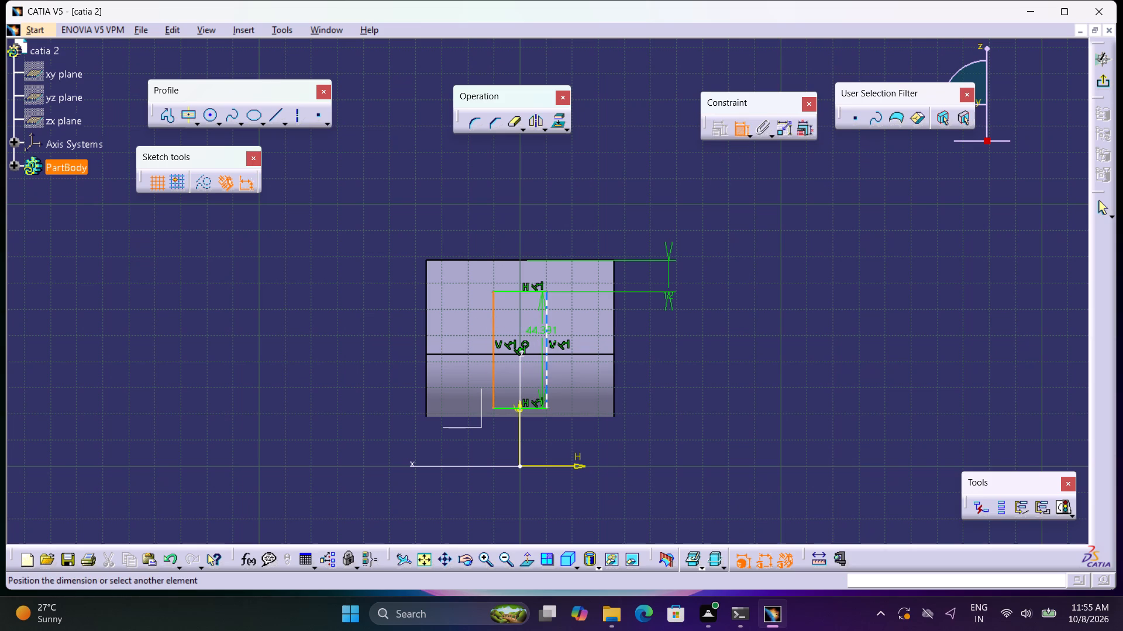
click(546, 334)
click(525, 505)
double_click(527, 504)
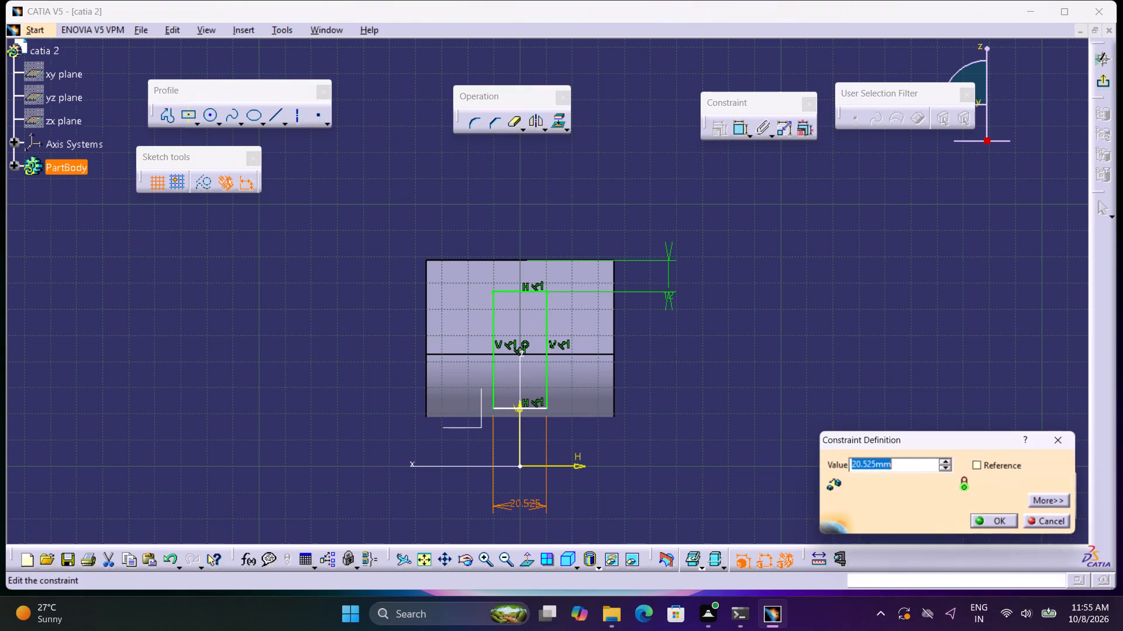
text(32)
key(Return)
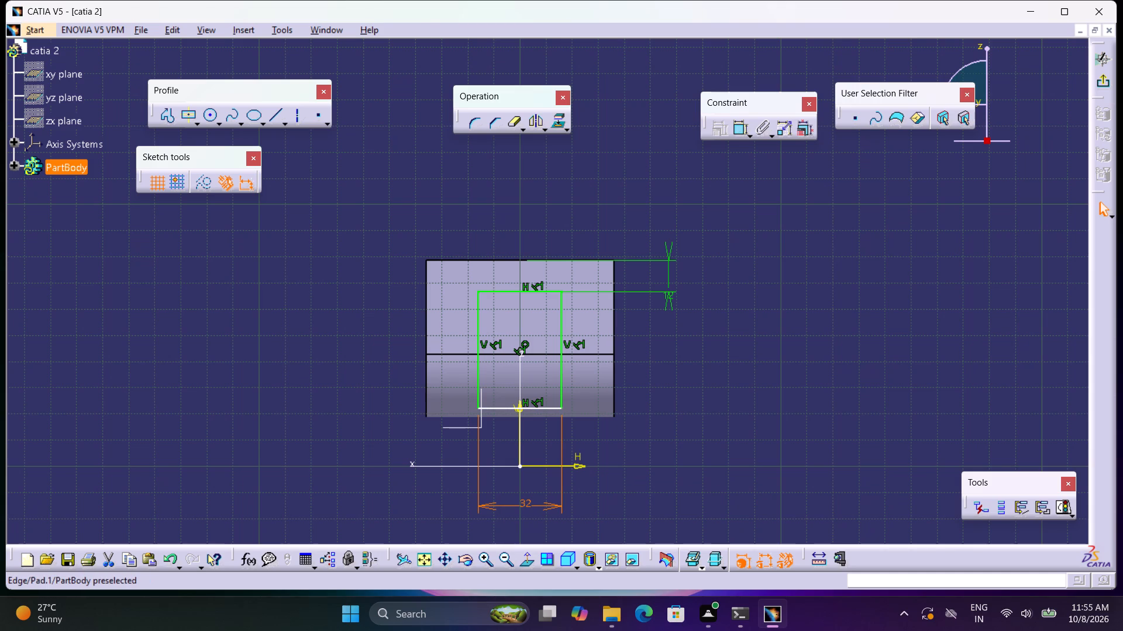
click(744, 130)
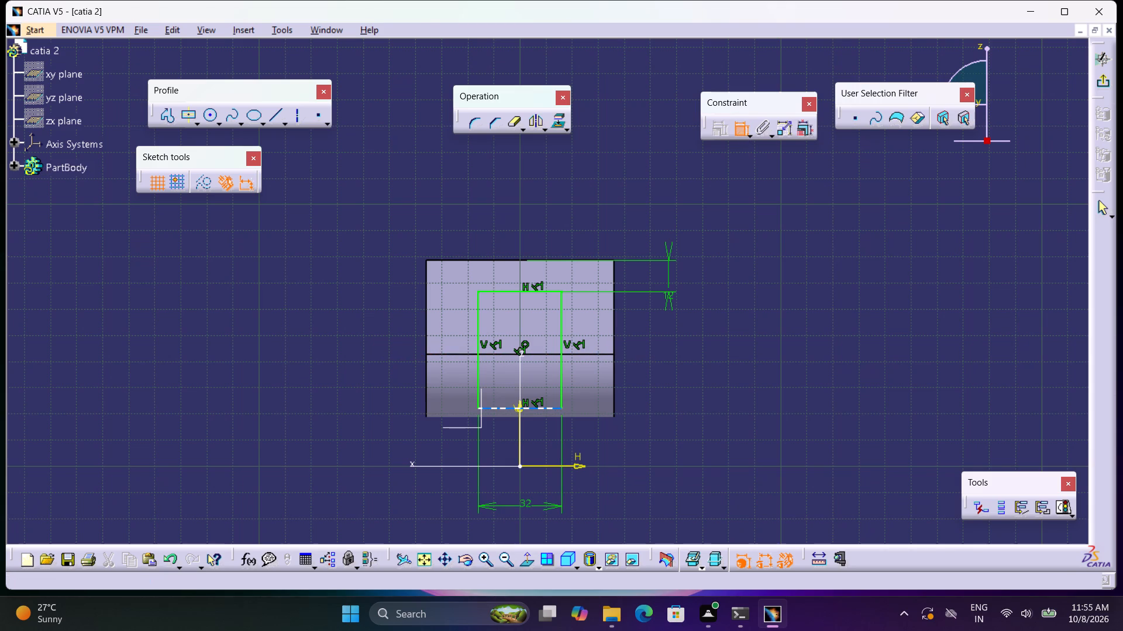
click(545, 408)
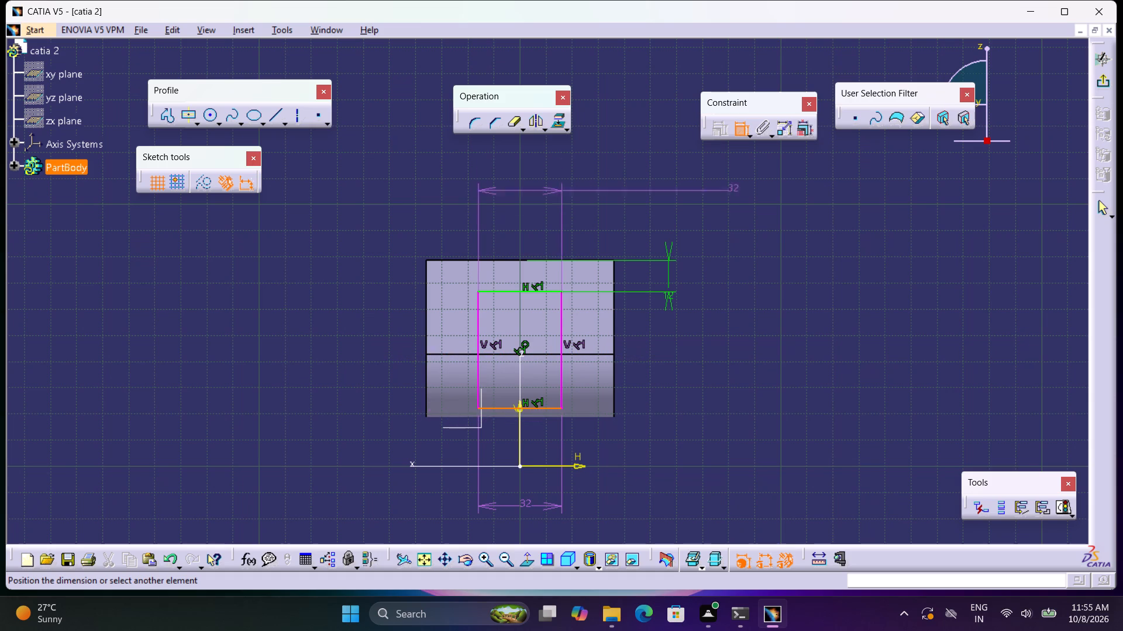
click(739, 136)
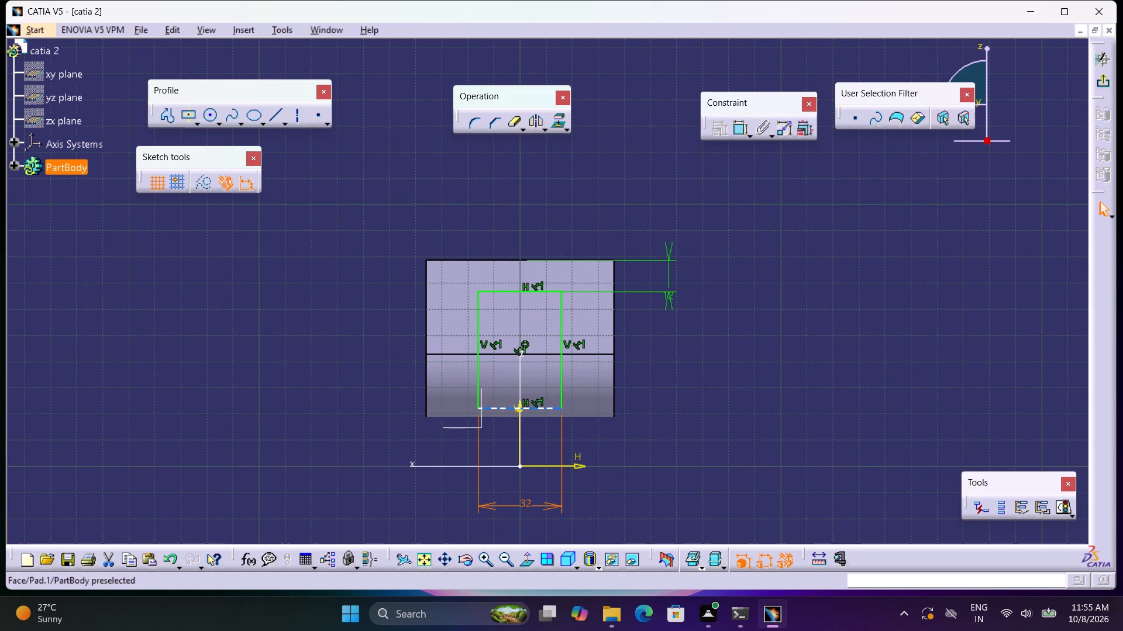
Stretch the rectangle's bottom edge down until it lines up with the pad's bottom edge.
drag(542, 407, 542, 436)
click(543, 419)
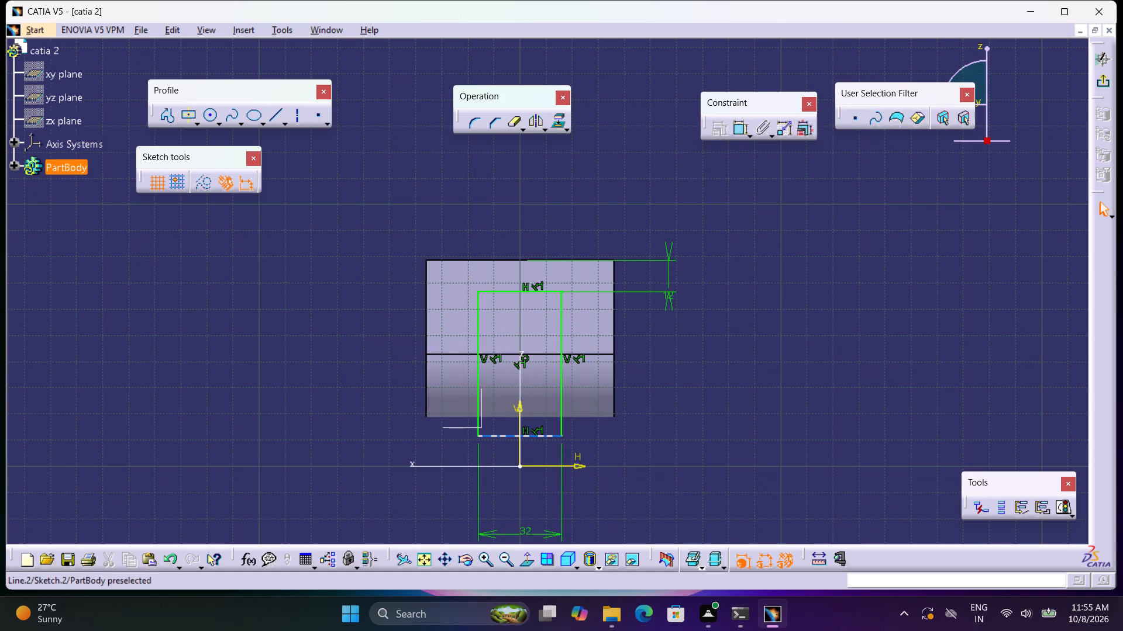
drag(539, 437, 543, 417)
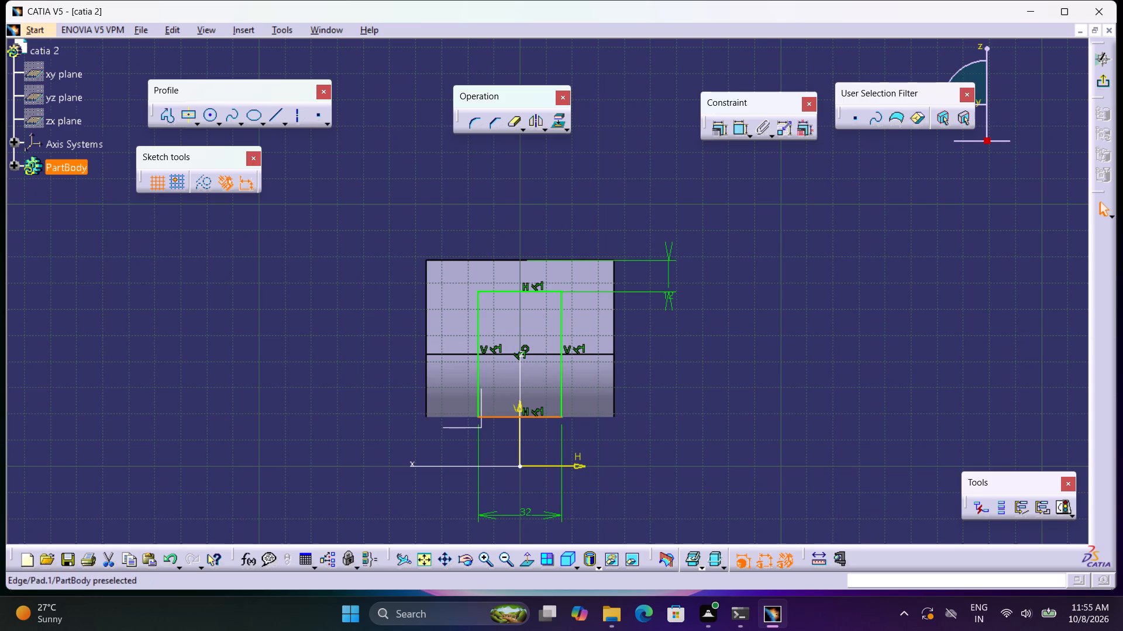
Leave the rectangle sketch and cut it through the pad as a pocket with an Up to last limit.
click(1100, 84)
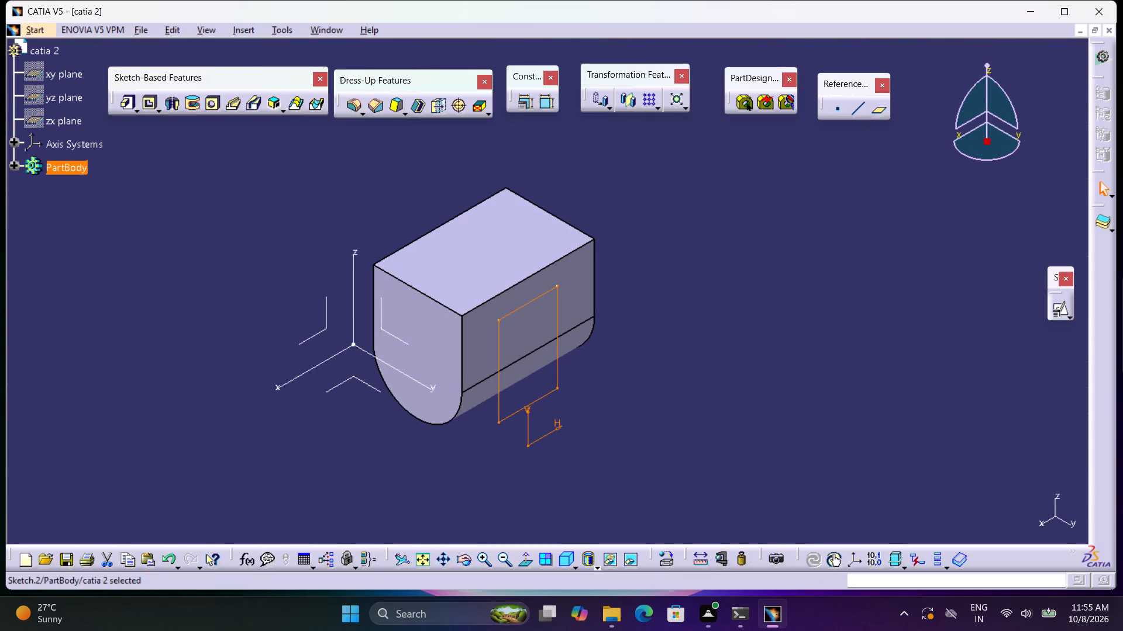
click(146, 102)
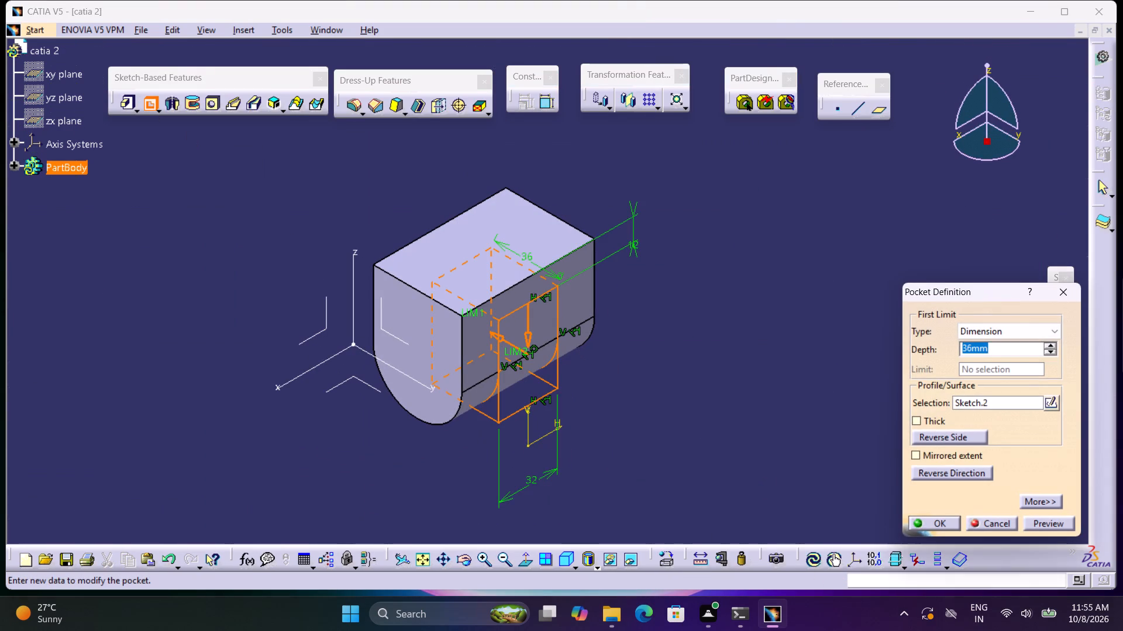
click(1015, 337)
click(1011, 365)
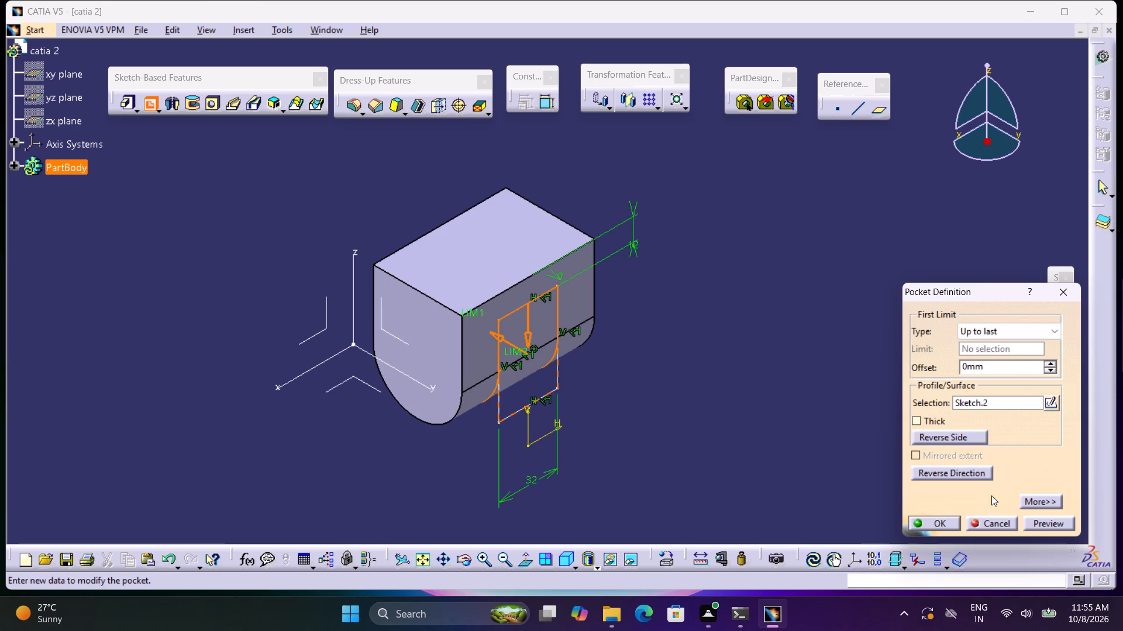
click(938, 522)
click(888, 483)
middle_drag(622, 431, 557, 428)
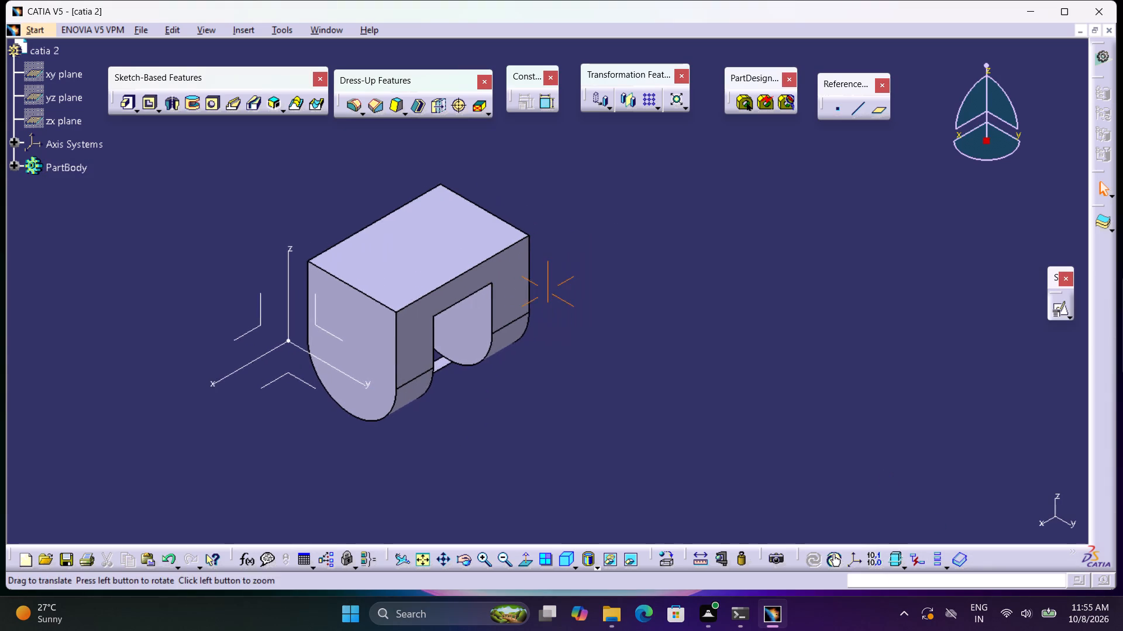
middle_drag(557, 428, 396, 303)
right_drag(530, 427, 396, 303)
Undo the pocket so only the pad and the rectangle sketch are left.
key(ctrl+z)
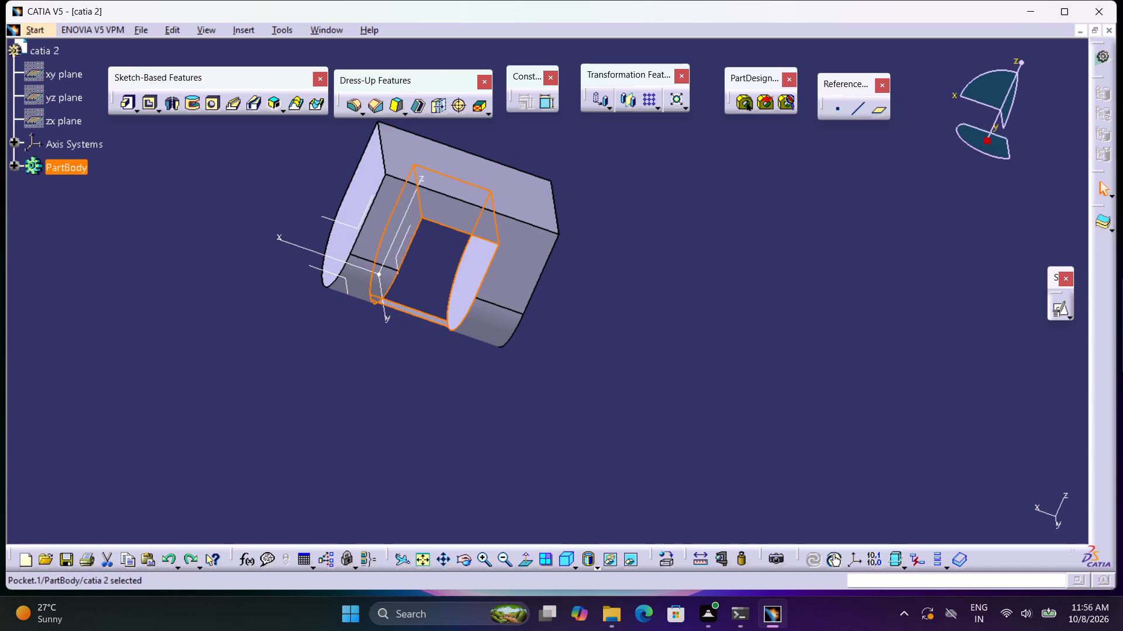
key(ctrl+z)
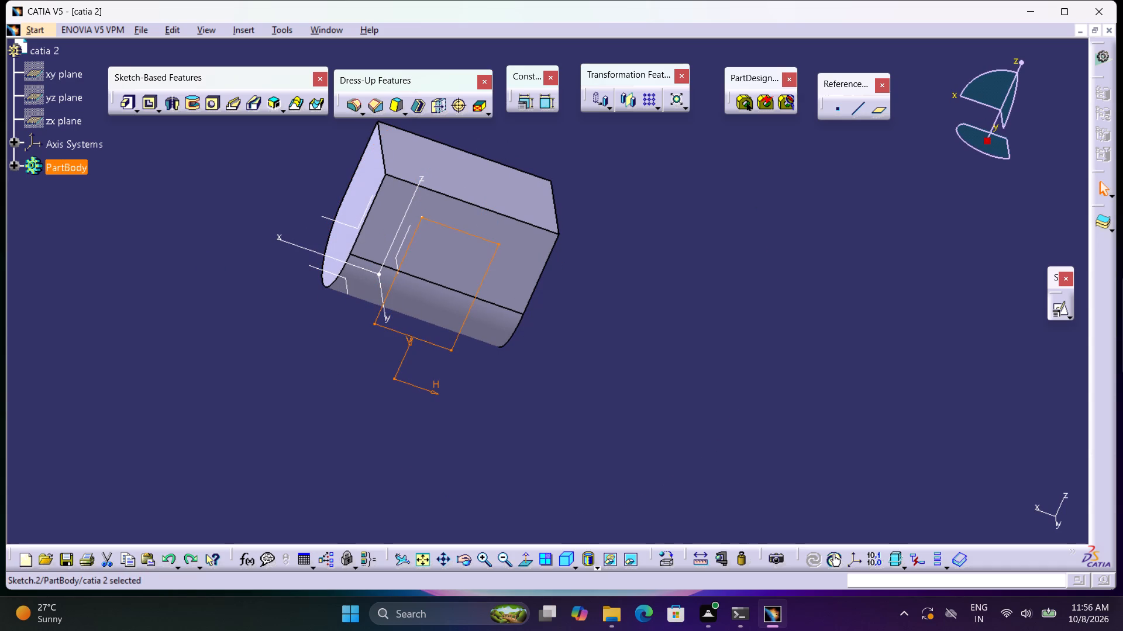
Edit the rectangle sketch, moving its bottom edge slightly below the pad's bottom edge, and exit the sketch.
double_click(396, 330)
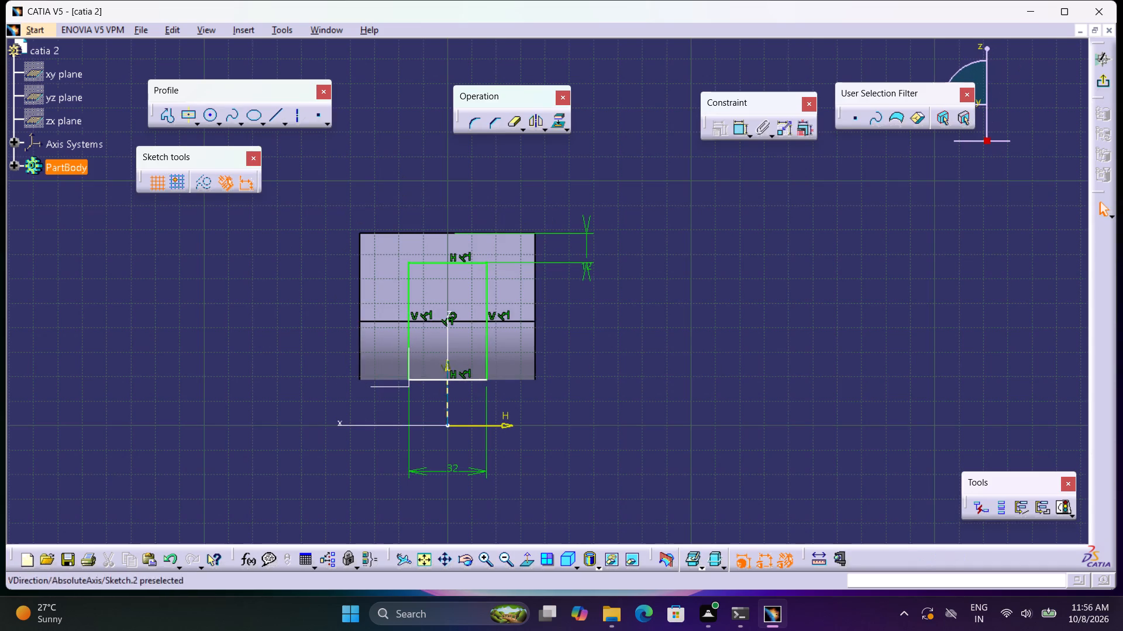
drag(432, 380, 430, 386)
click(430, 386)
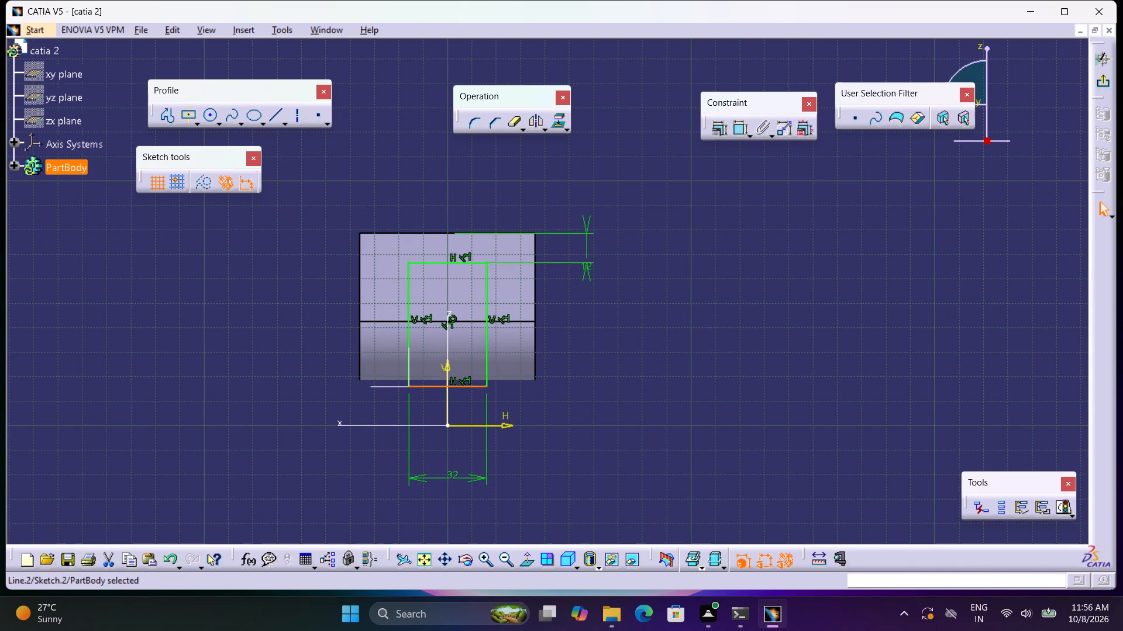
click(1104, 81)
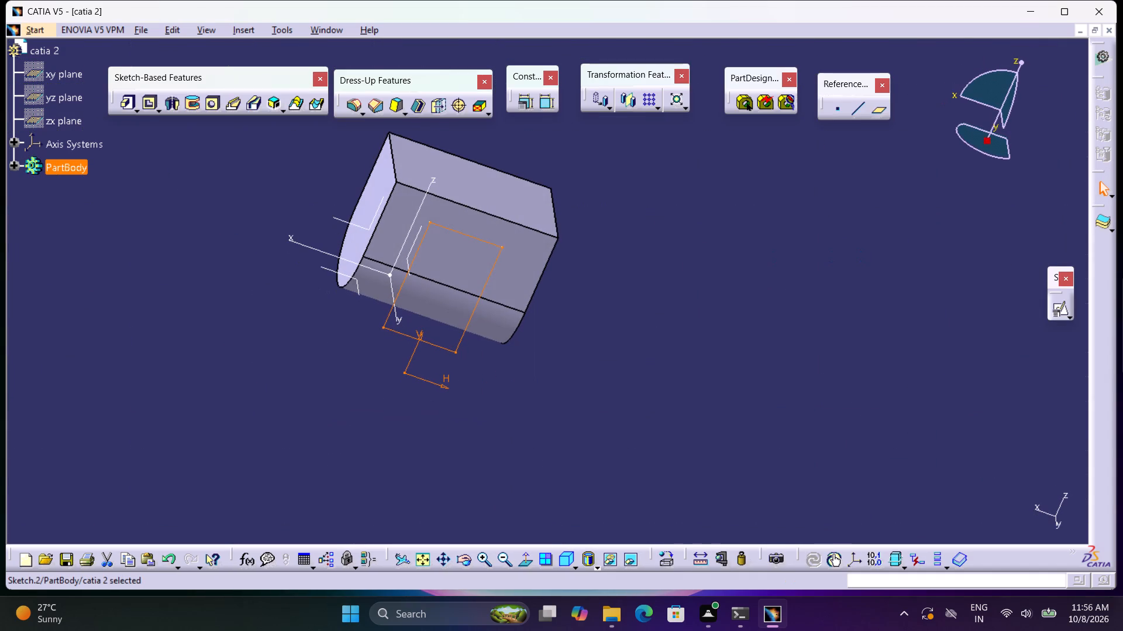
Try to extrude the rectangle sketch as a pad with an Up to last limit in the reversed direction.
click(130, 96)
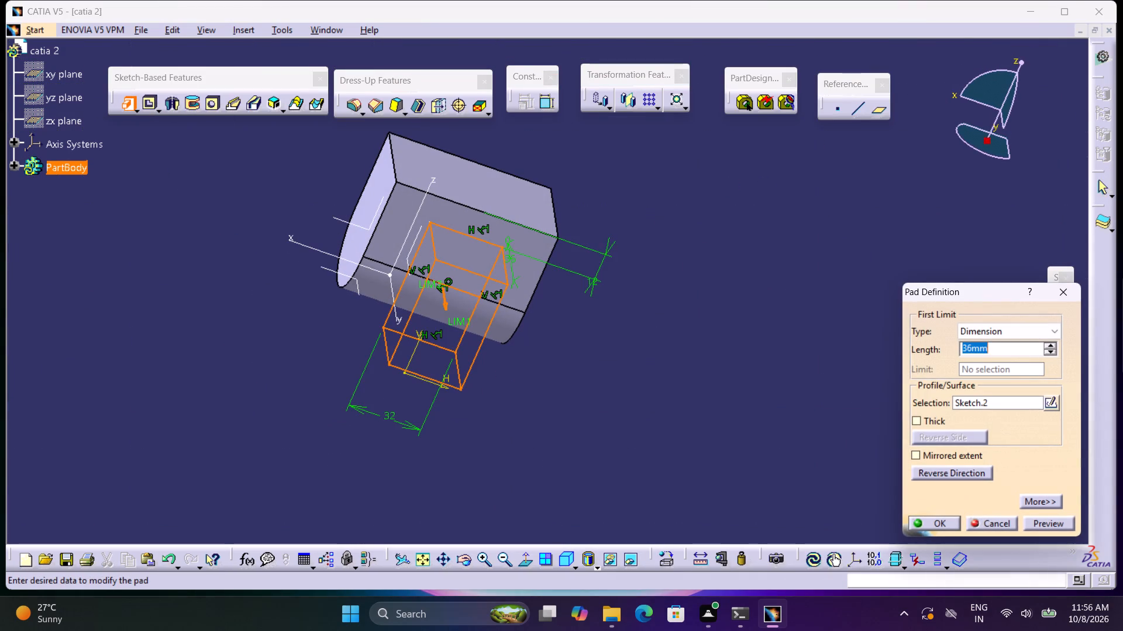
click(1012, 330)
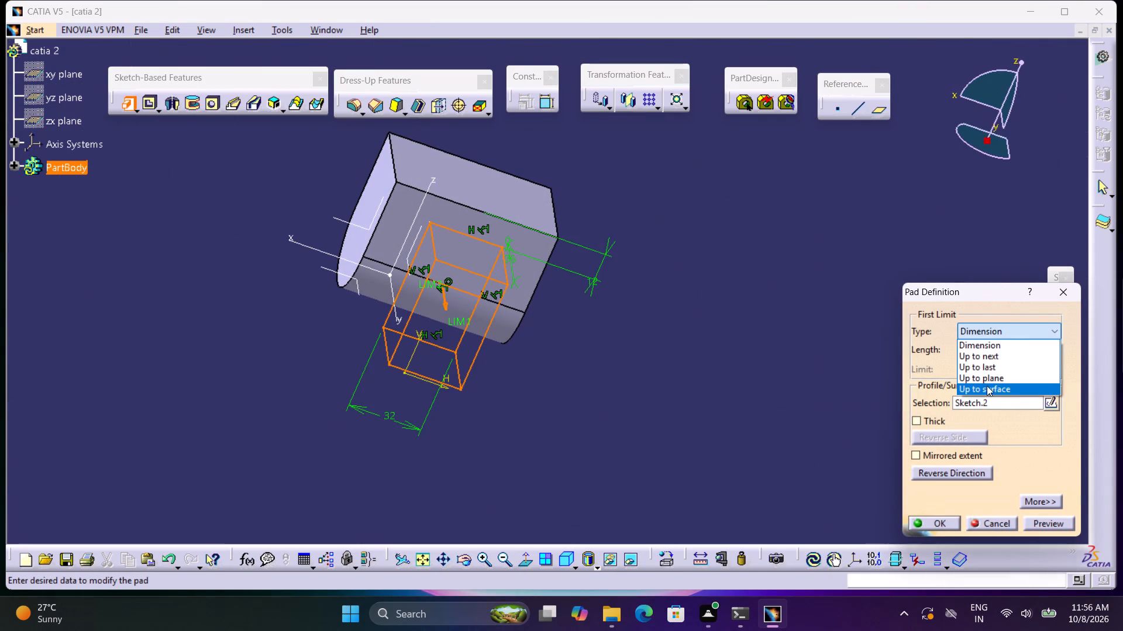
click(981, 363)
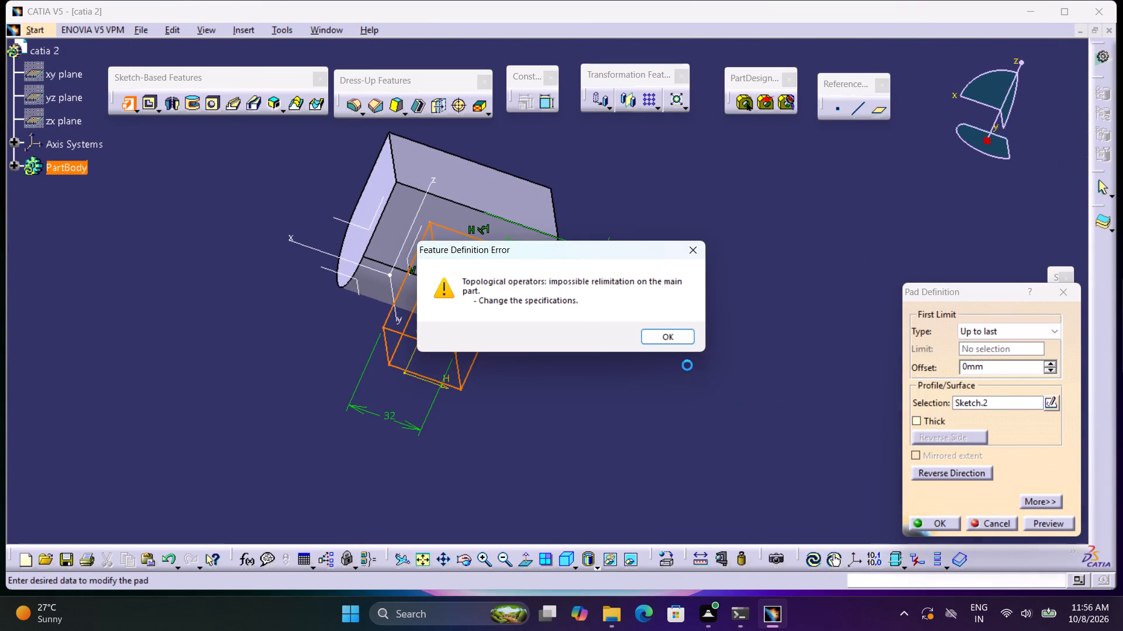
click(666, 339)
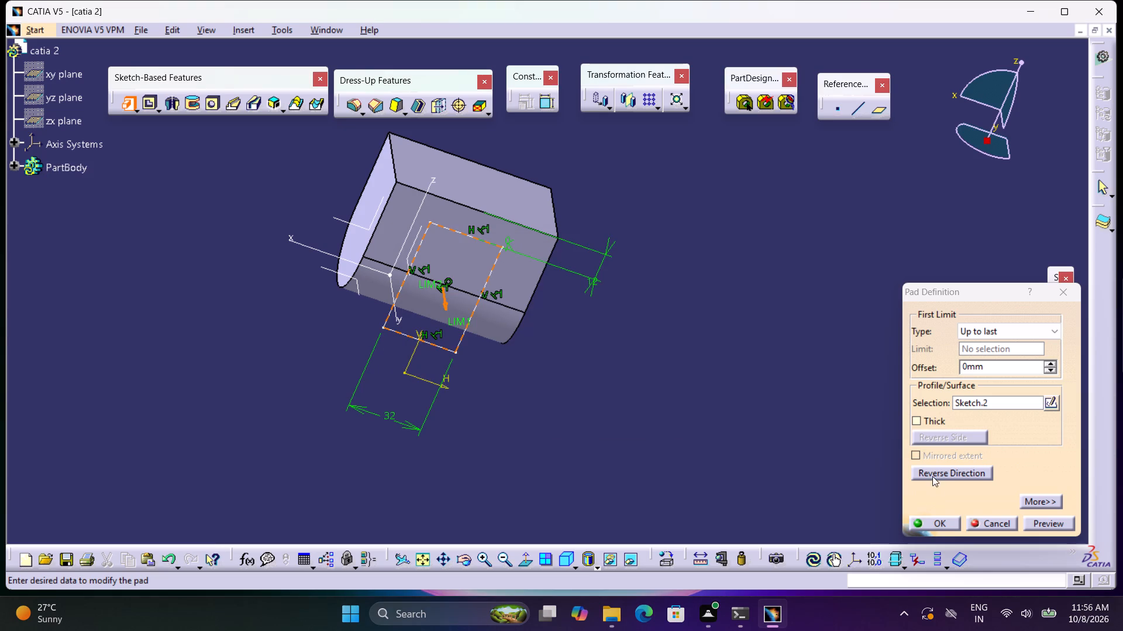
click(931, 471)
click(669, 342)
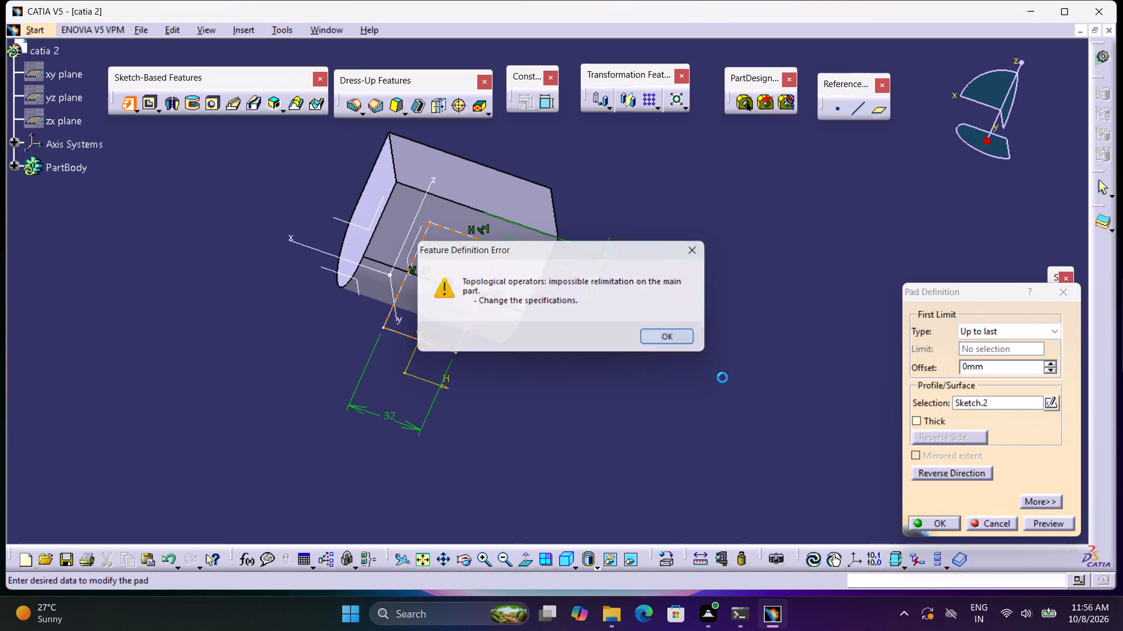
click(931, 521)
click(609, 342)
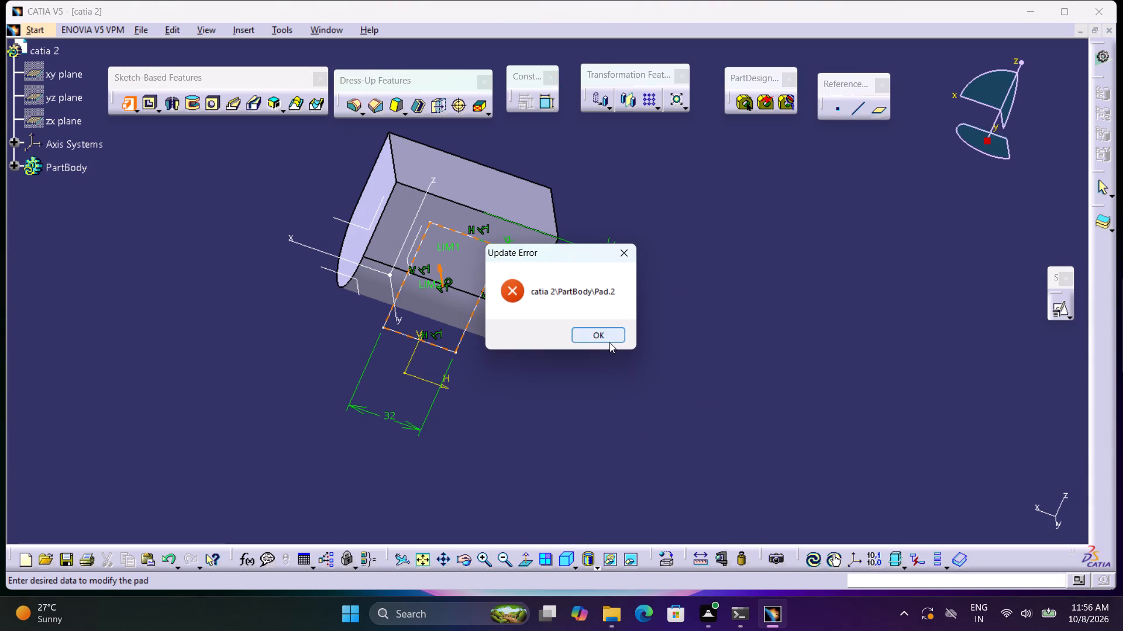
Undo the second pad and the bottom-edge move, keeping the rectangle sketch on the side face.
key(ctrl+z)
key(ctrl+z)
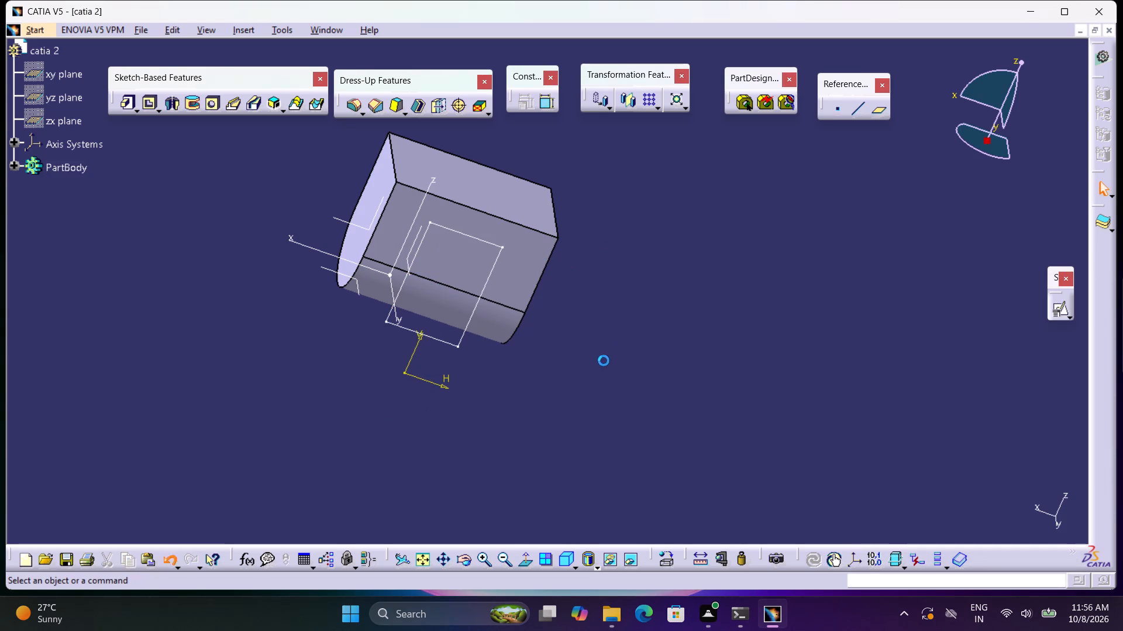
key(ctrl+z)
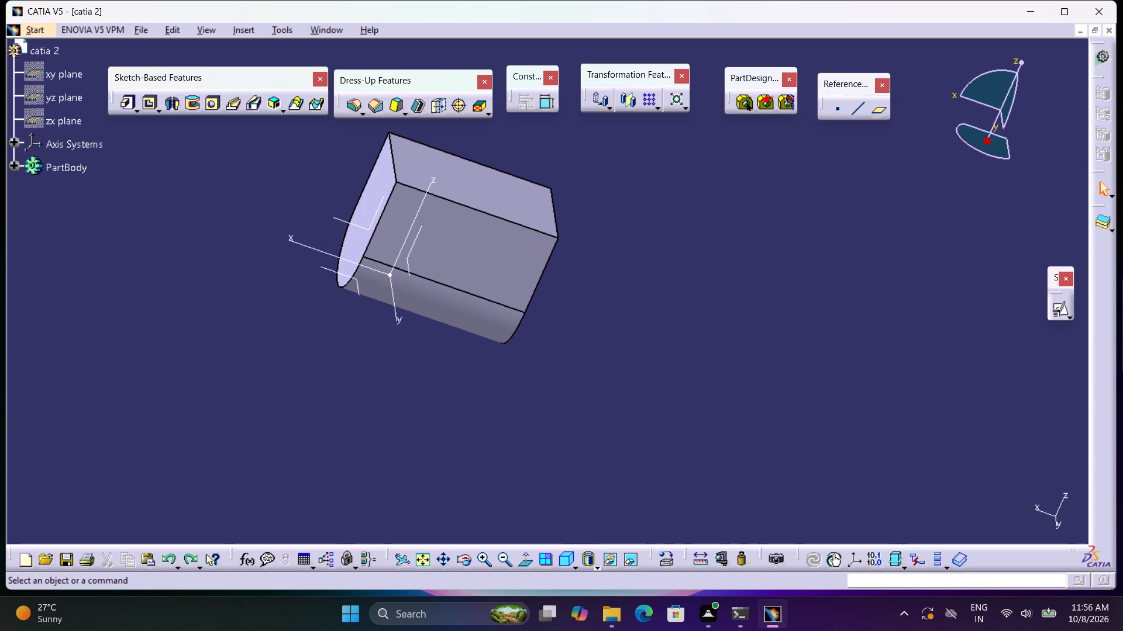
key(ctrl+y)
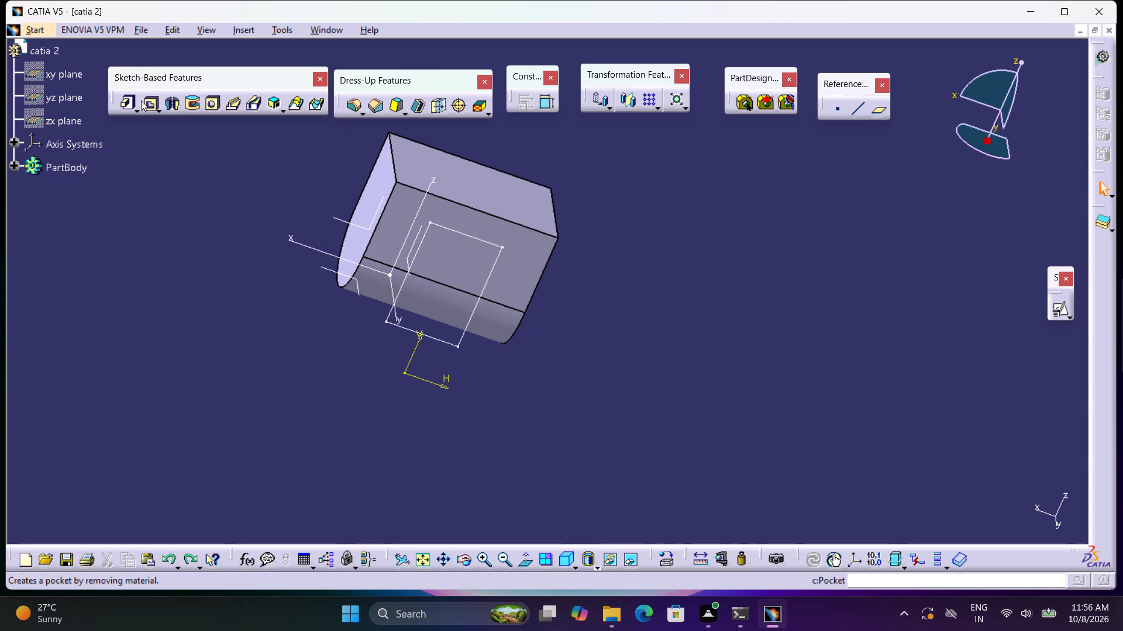
Cut the rectangle sketch through the pad with a pocket limited Up to last.
click(149, 102)
click(398, 327)
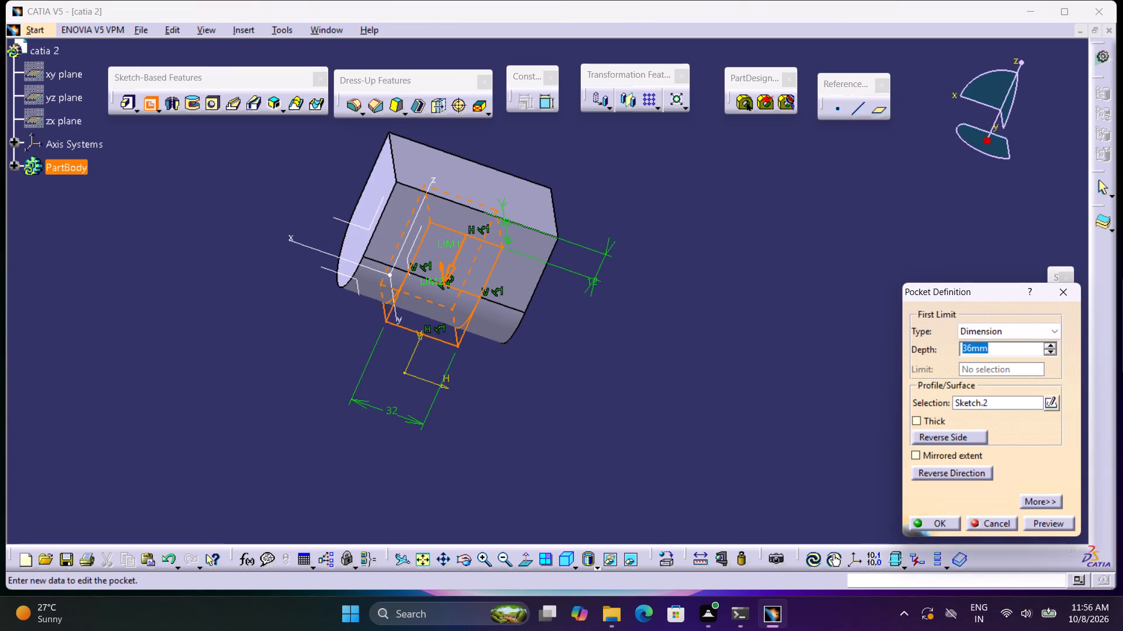
click(997, 337)
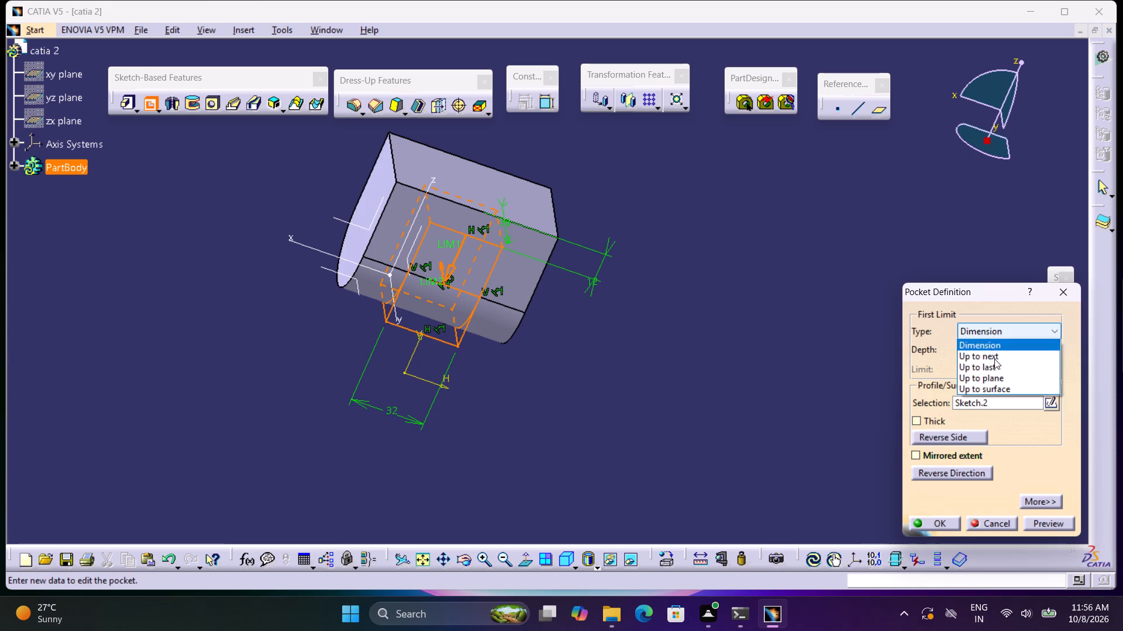
click(993, 364)
click(943, 522)
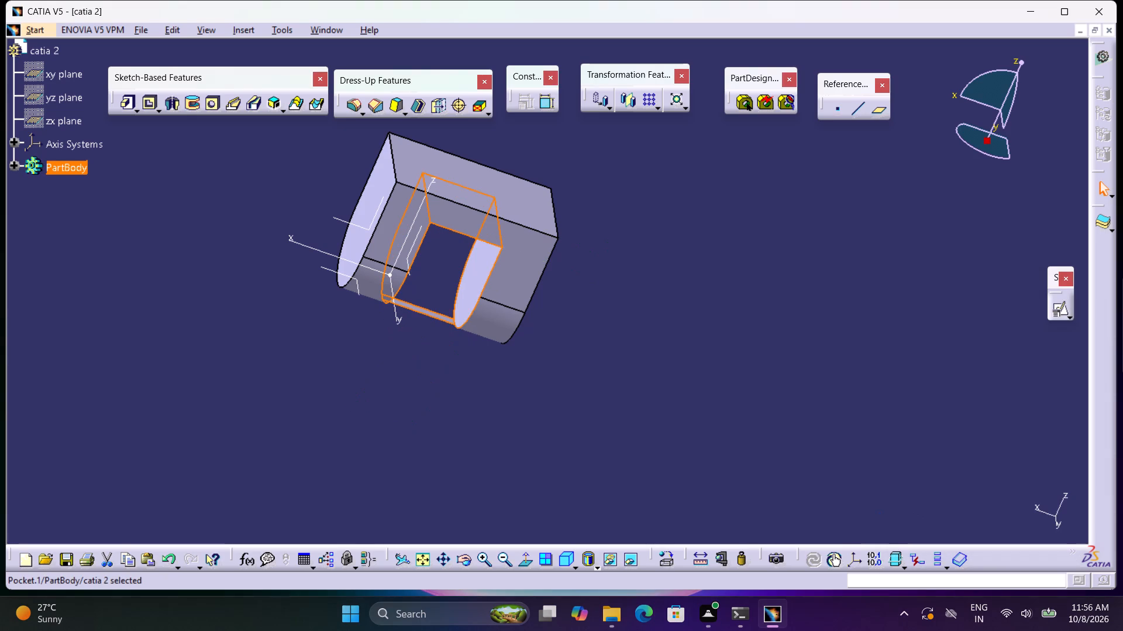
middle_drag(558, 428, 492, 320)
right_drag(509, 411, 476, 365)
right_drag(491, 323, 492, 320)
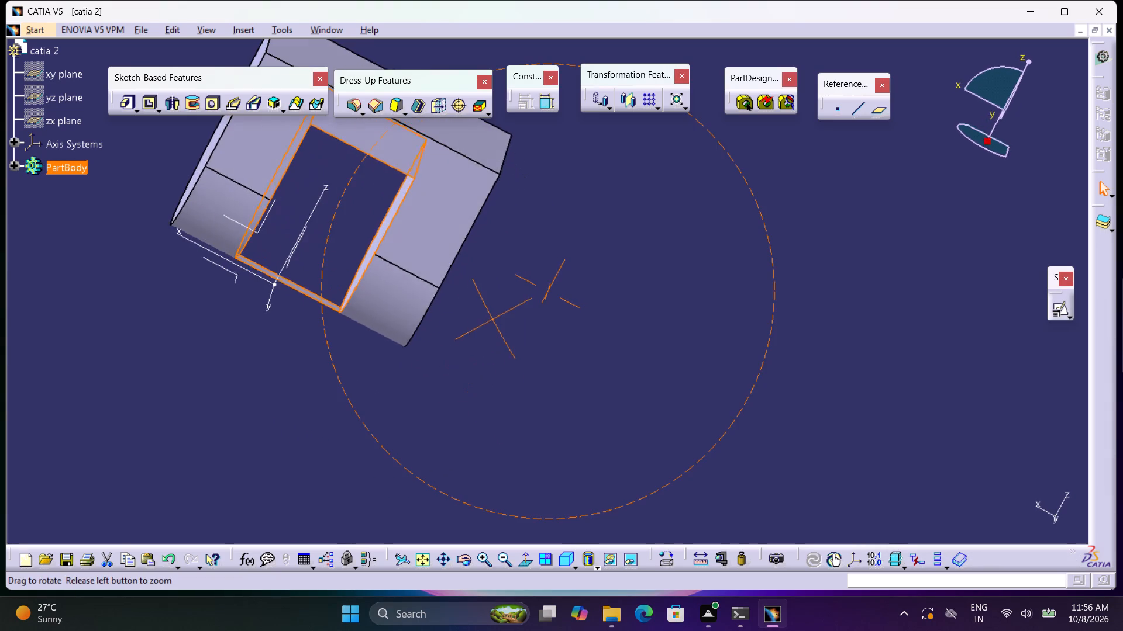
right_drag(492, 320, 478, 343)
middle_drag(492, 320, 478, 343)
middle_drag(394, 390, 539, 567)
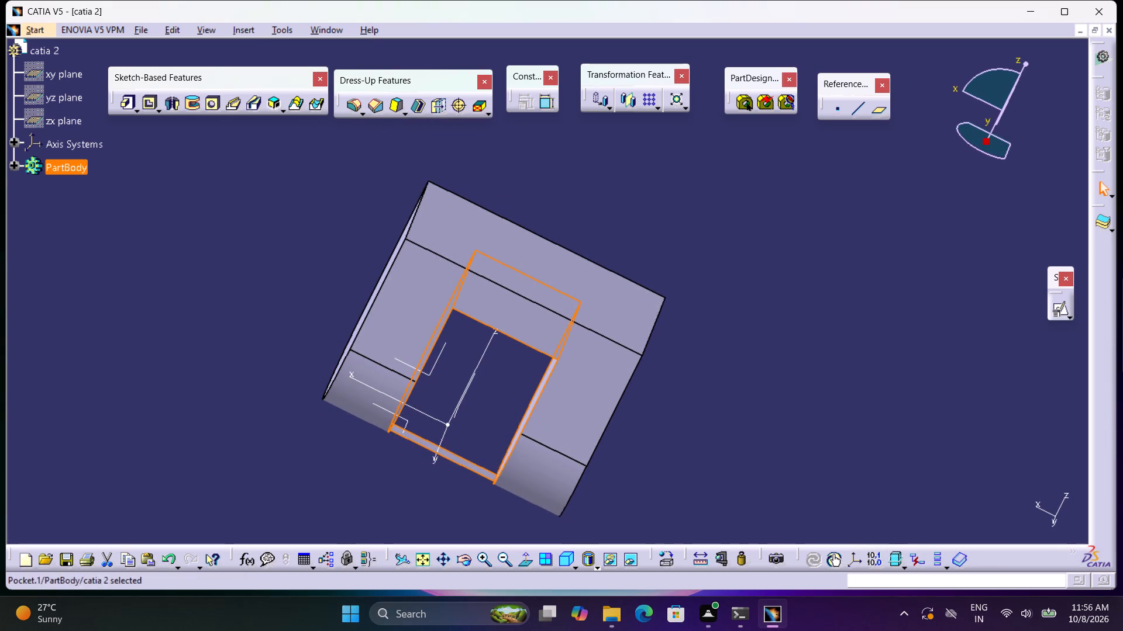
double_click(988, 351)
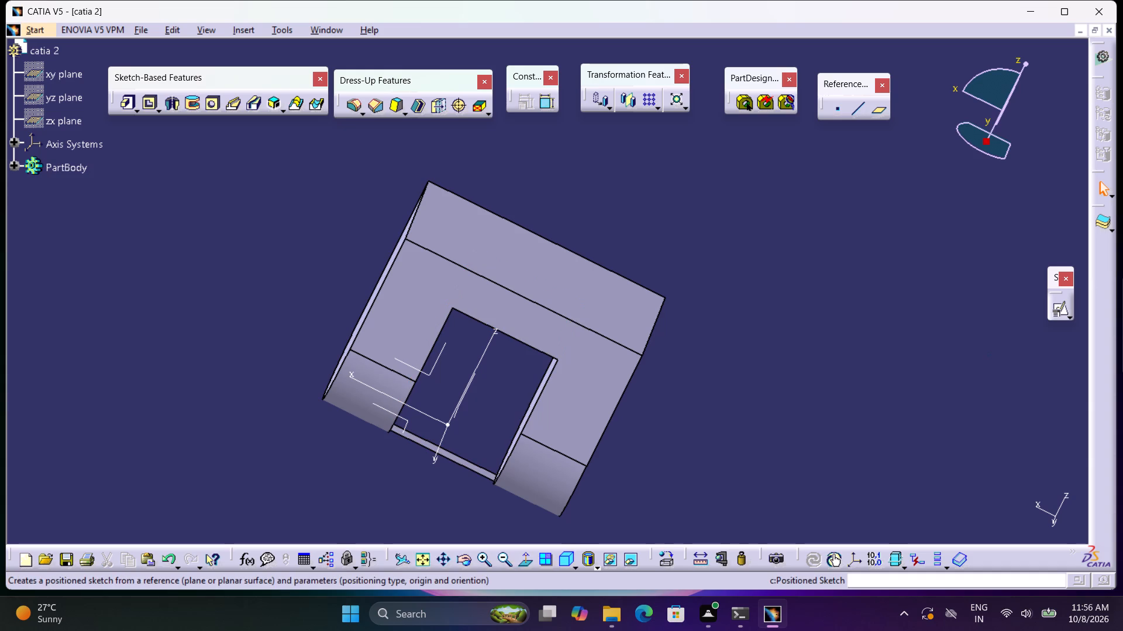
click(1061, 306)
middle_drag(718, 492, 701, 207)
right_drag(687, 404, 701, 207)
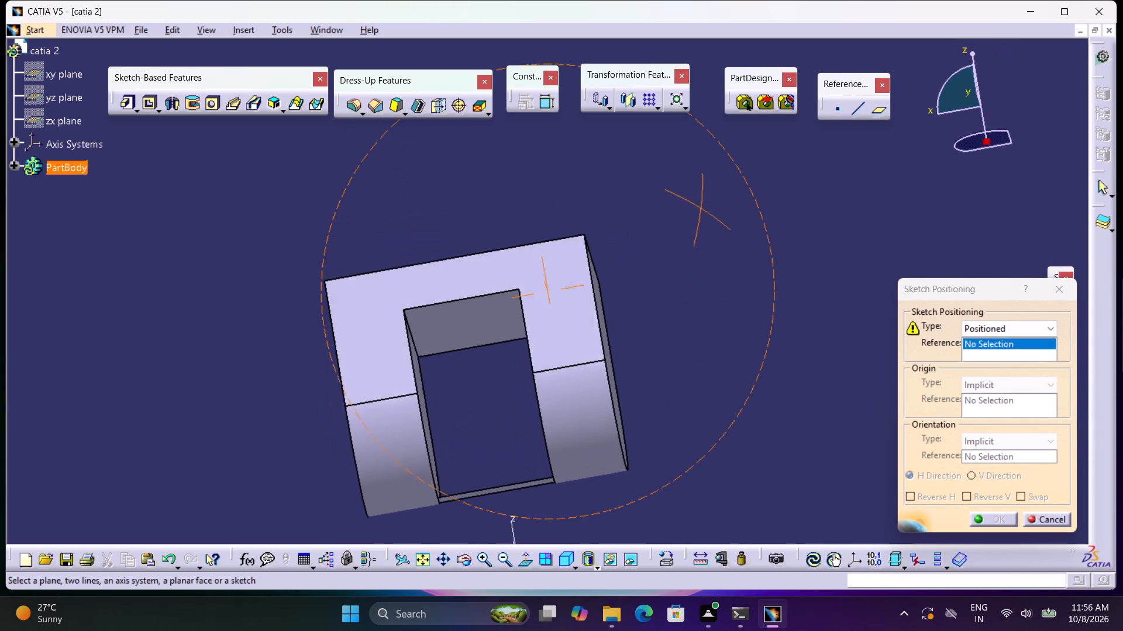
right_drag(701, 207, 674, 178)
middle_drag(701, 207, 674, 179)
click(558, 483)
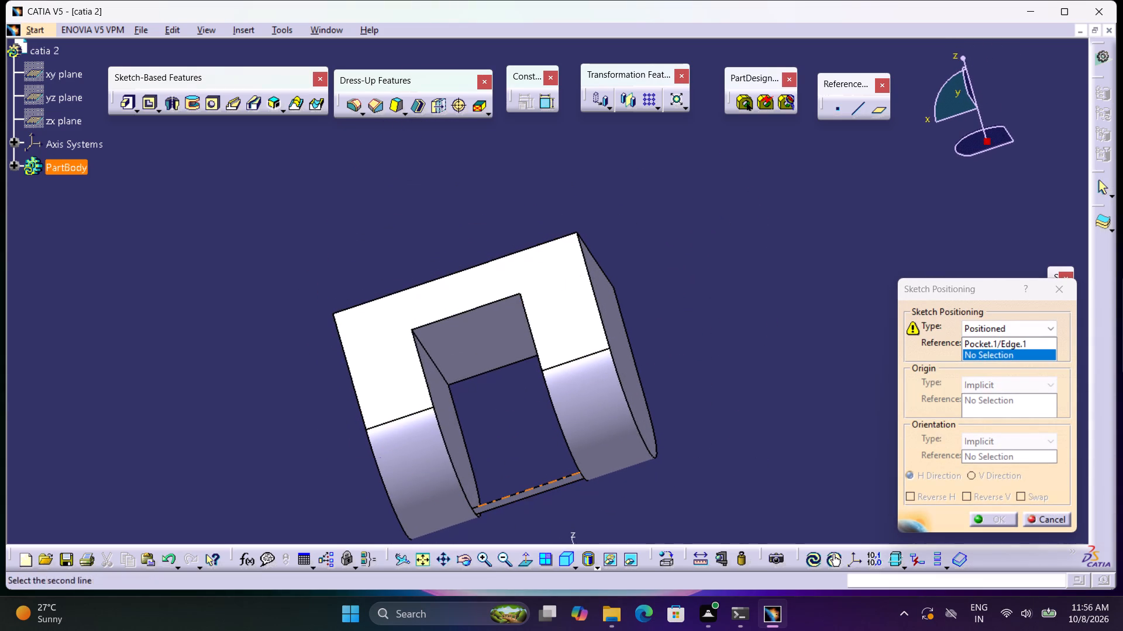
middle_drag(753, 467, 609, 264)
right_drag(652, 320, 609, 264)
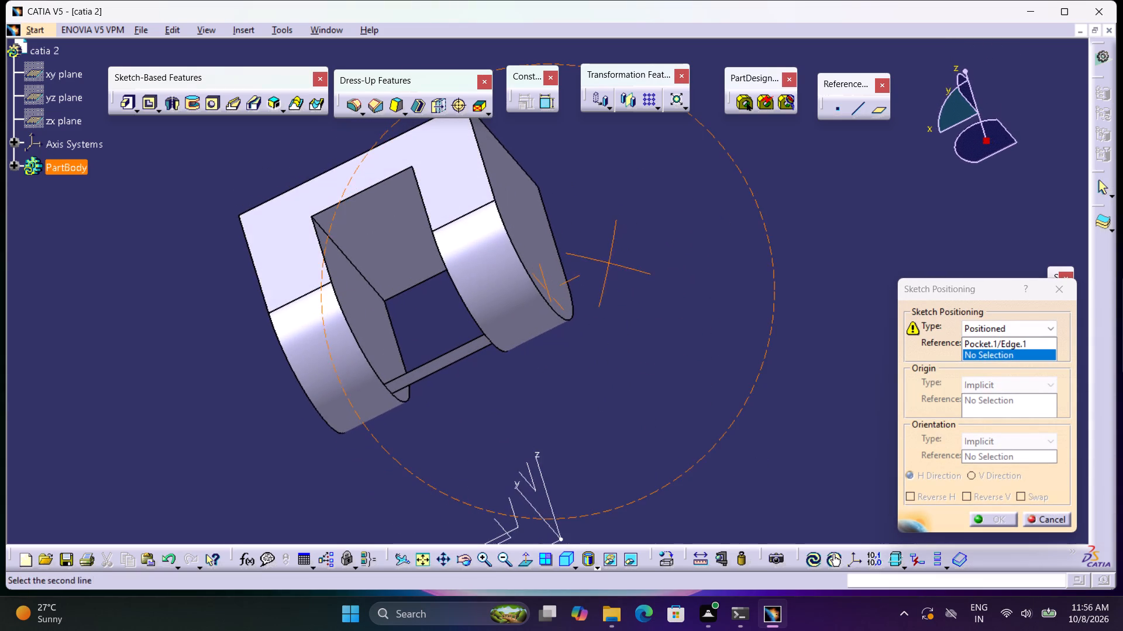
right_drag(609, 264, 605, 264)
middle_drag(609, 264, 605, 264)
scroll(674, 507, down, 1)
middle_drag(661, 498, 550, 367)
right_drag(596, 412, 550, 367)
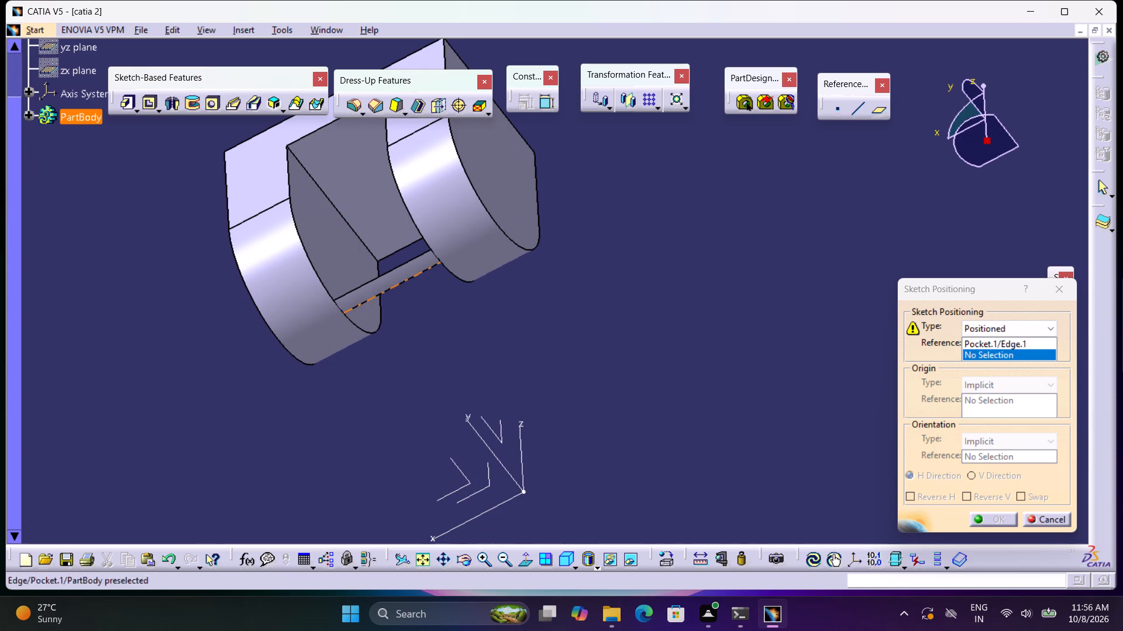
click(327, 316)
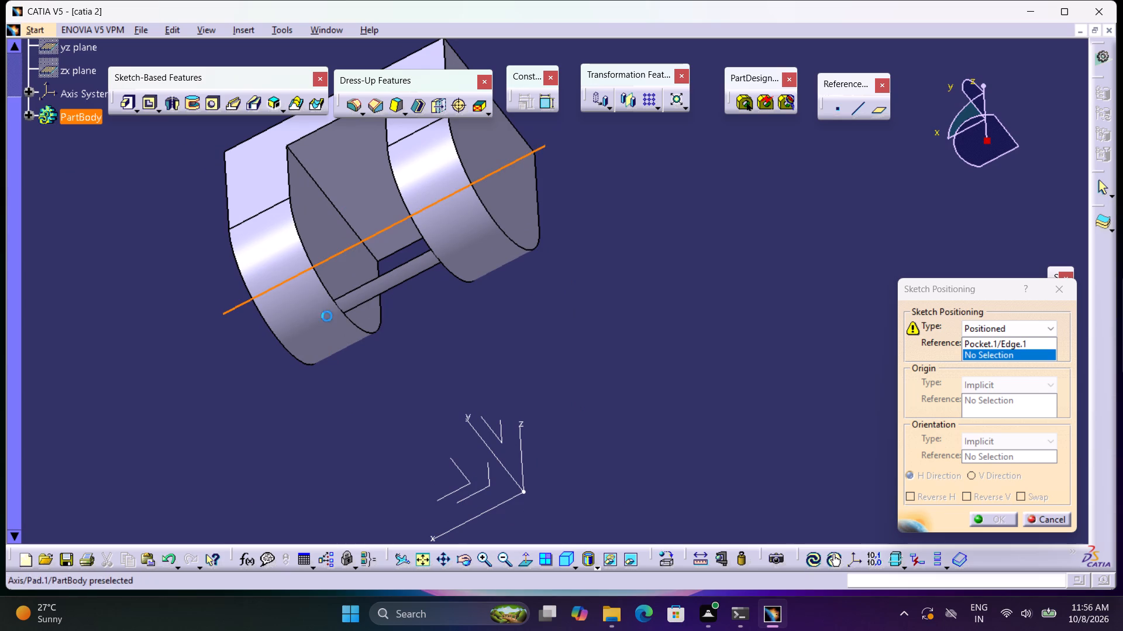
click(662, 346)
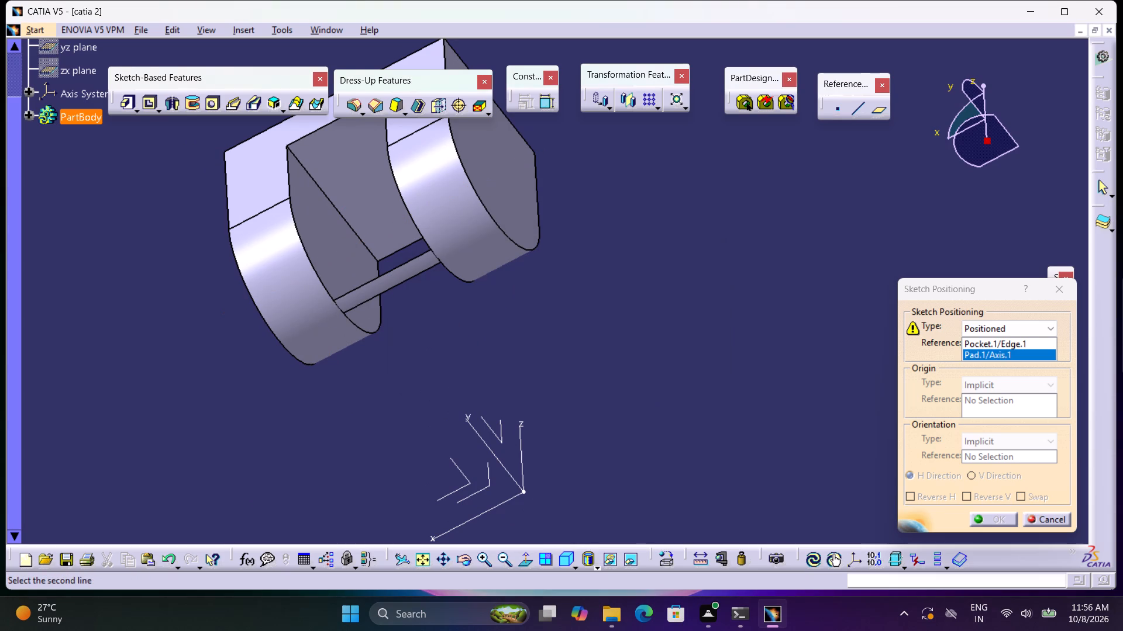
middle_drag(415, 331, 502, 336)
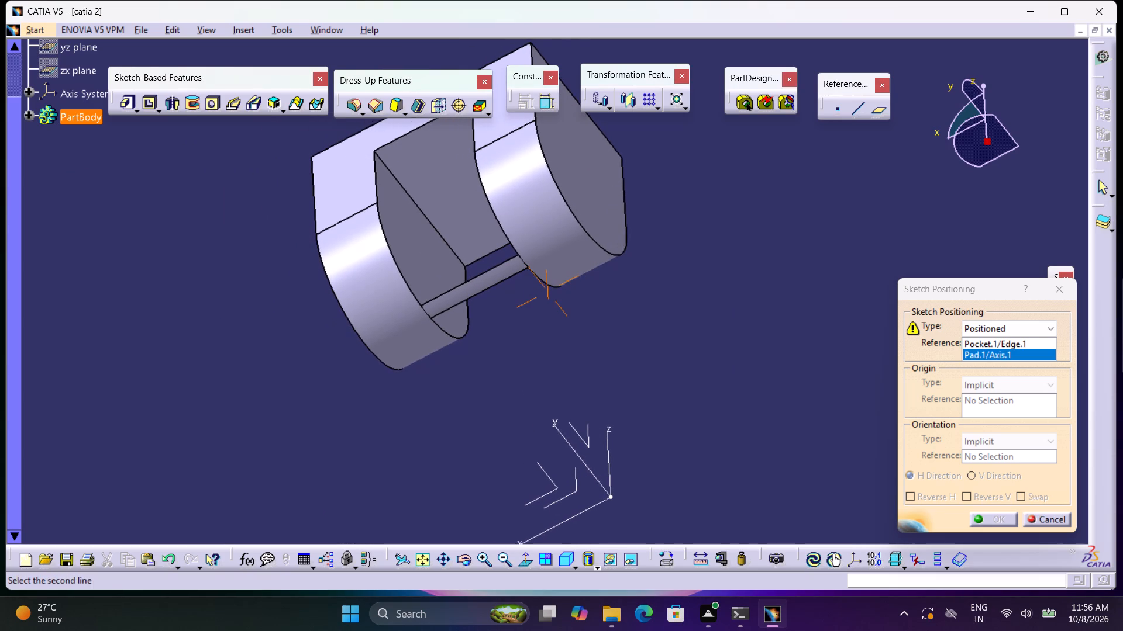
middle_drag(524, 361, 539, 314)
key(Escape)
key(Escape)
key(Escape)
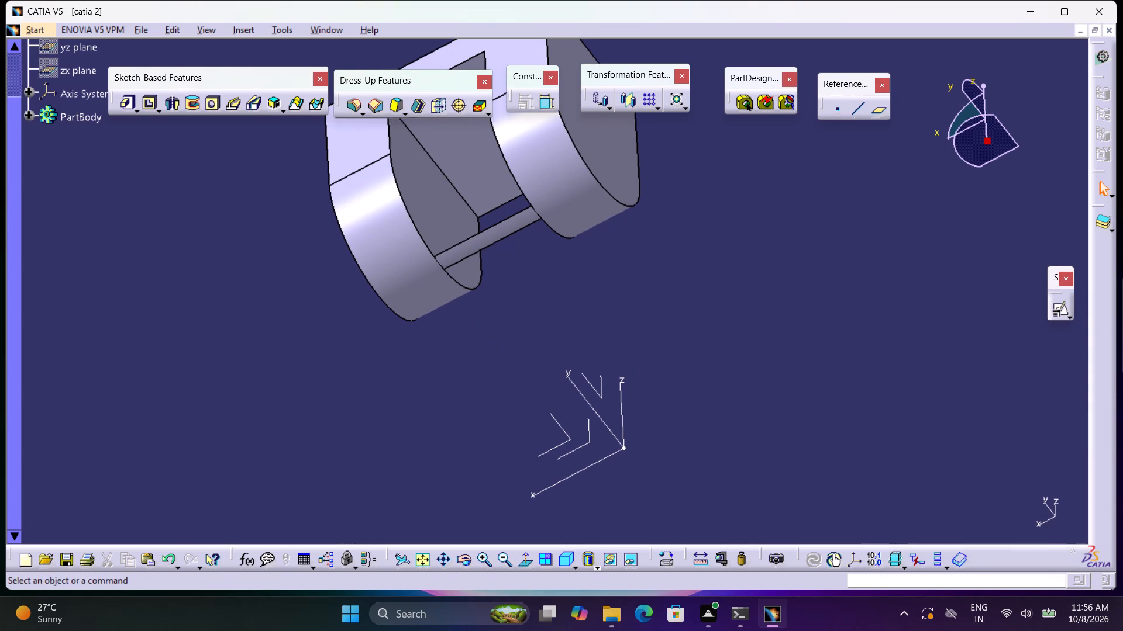
Create a positioned sketch on the narrow bottom face of the thin bar, with the axes swapped and V reversed.
click(1057, 311)
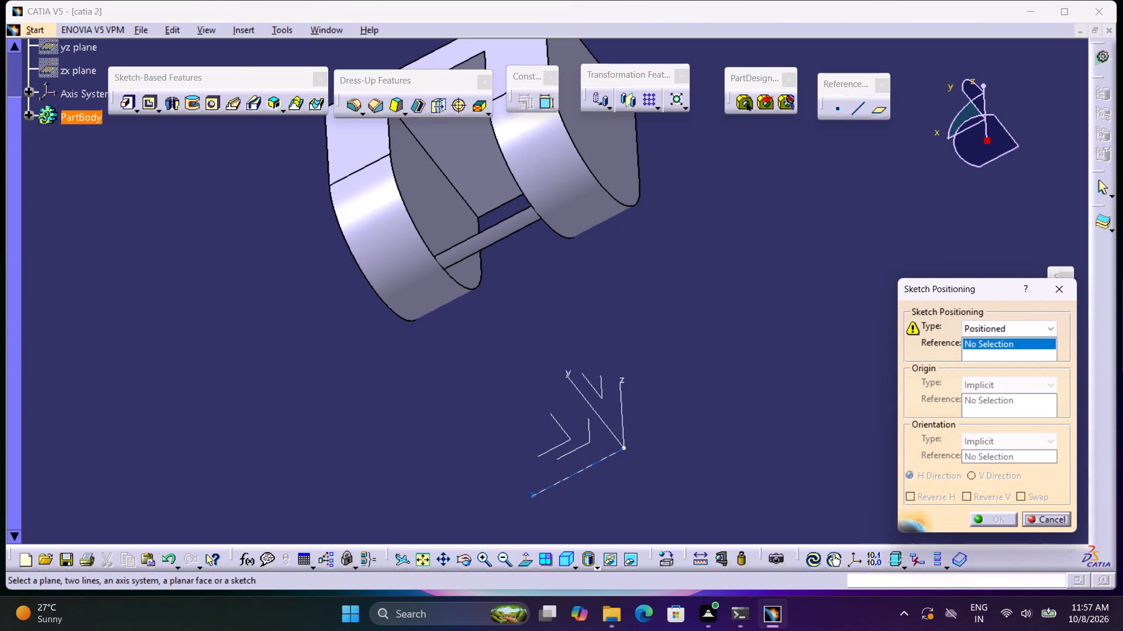
click(493, 237)
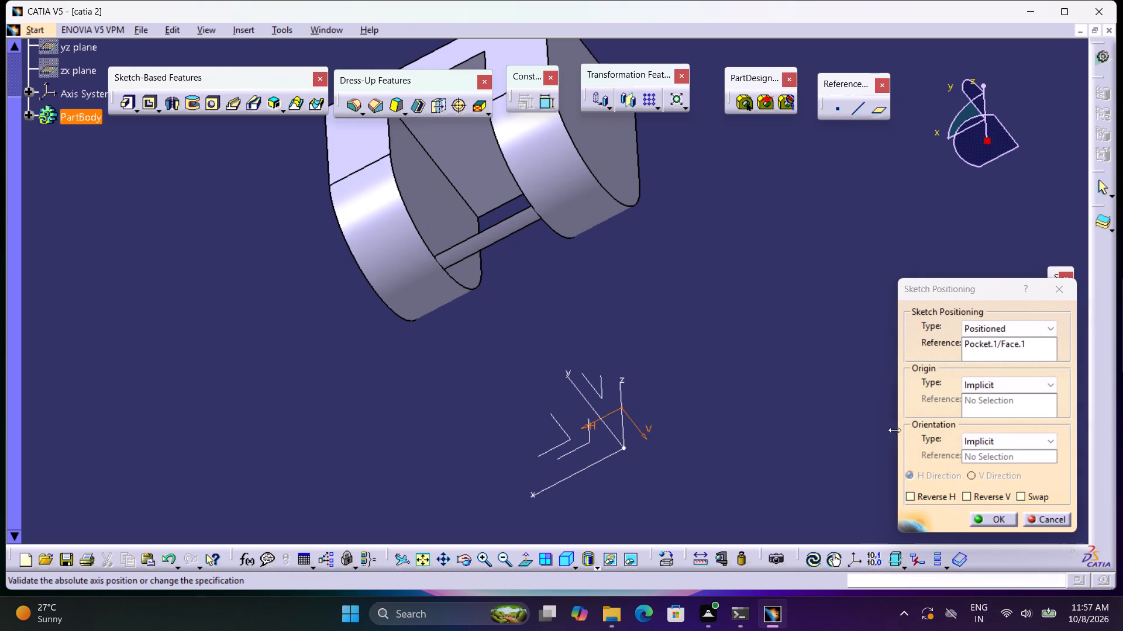
click(1024, 494)
click(979, 494)
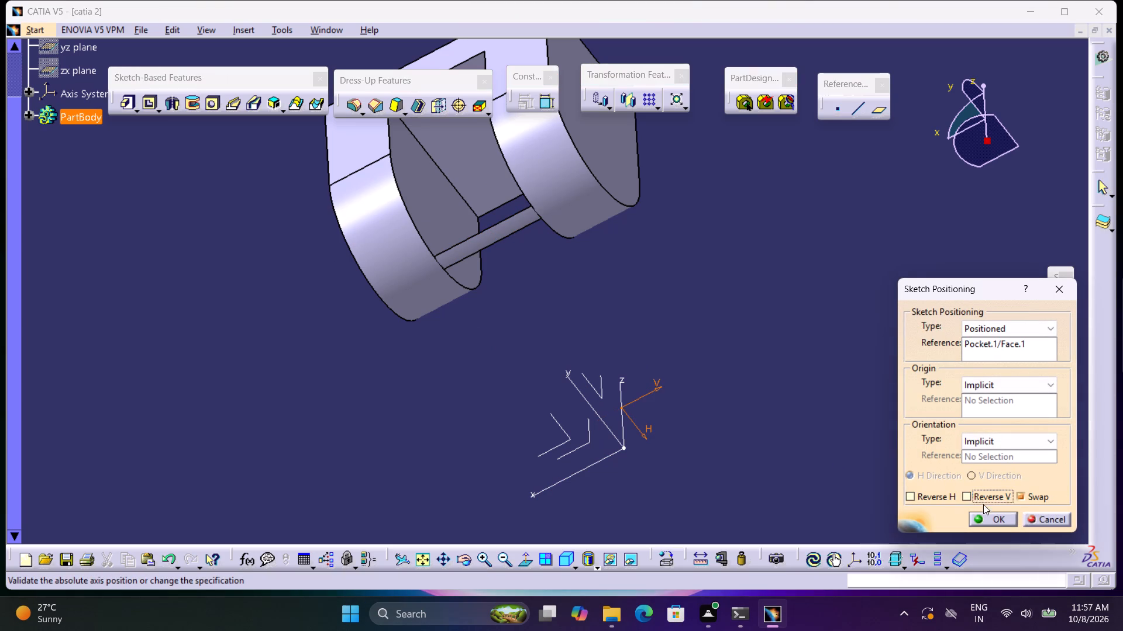
click(994, 519)
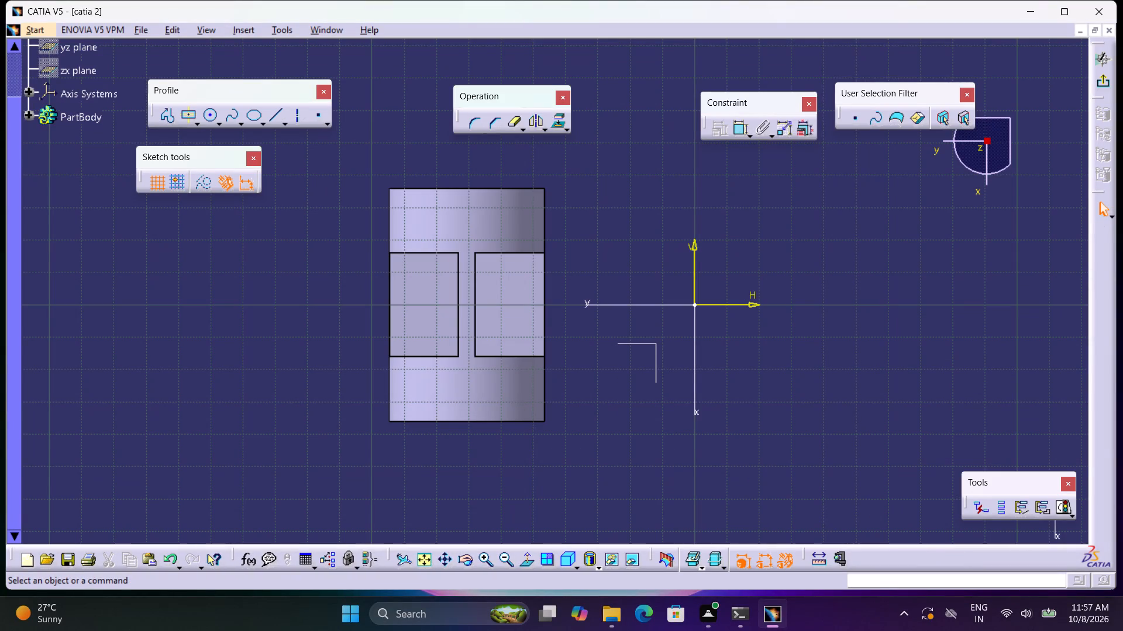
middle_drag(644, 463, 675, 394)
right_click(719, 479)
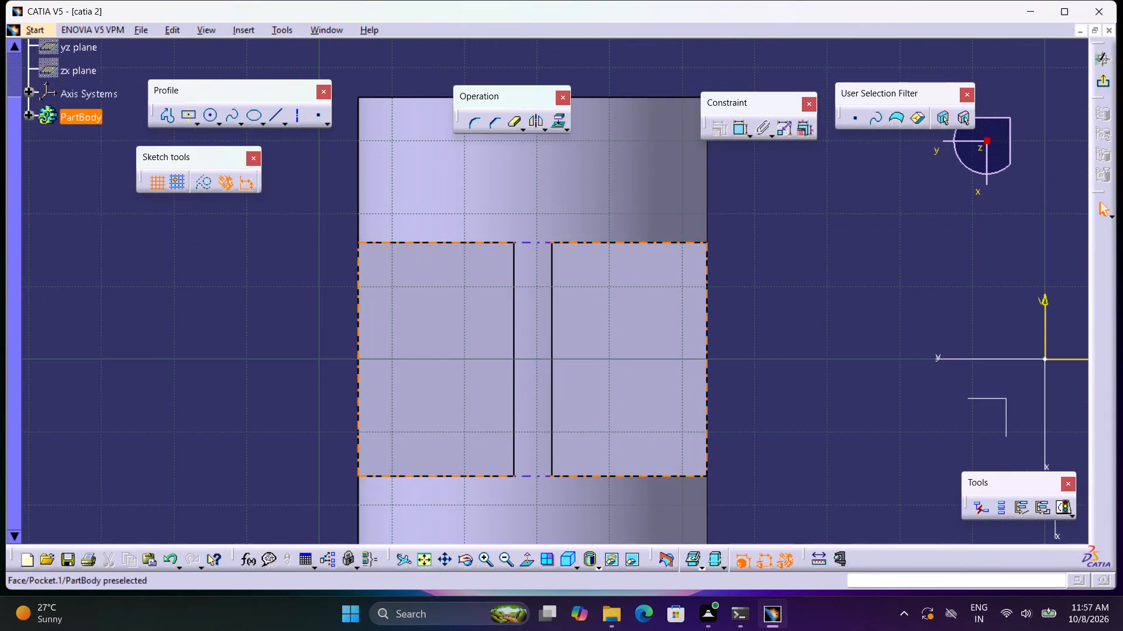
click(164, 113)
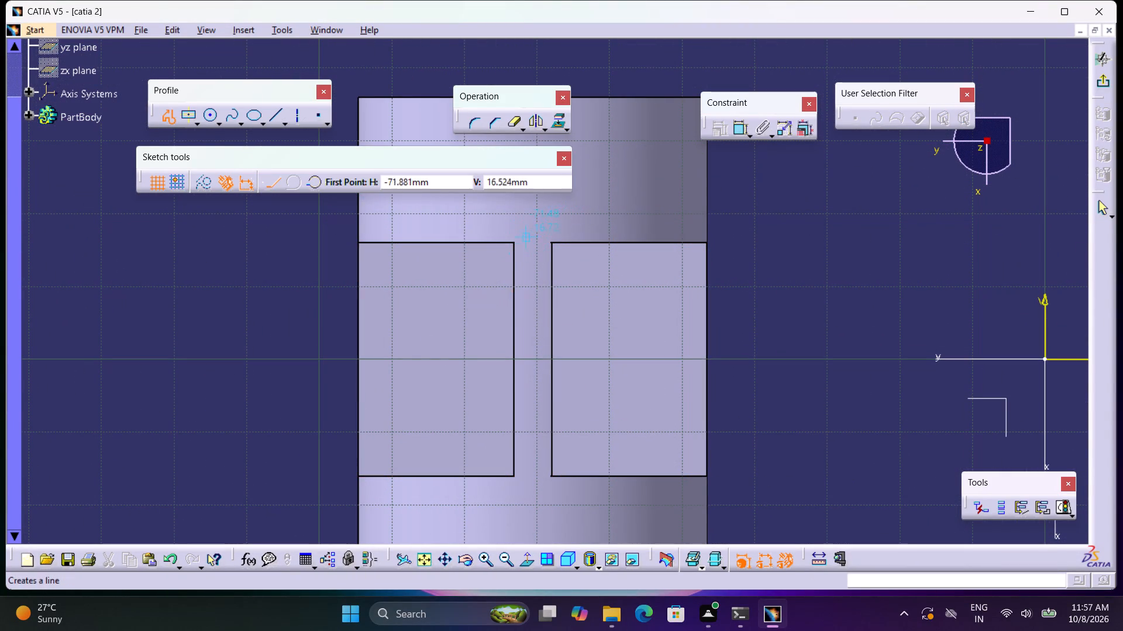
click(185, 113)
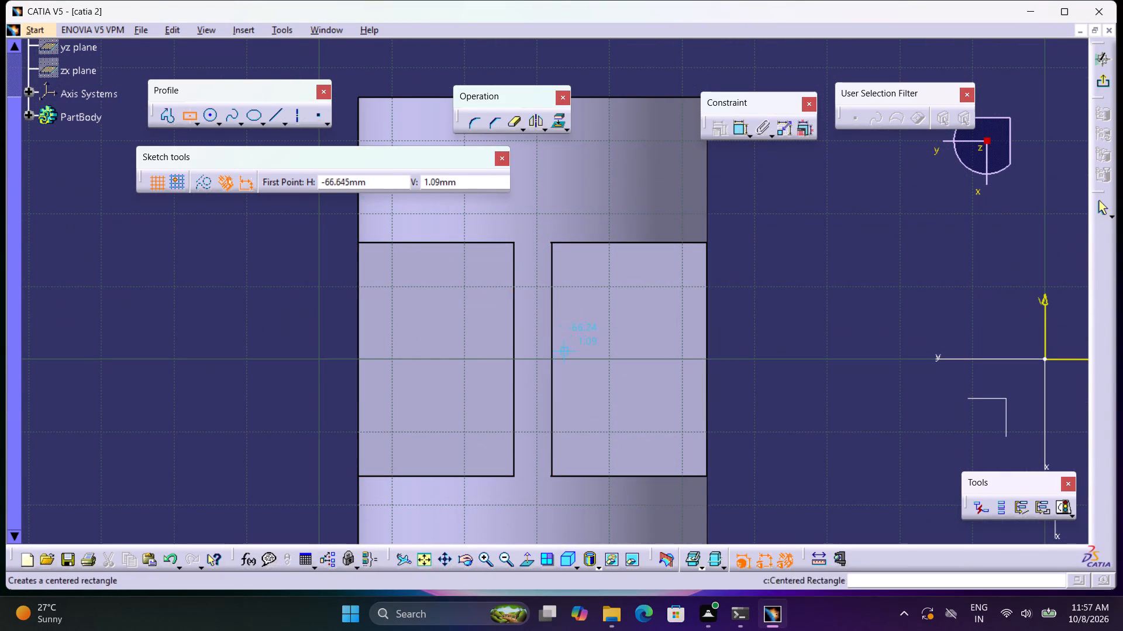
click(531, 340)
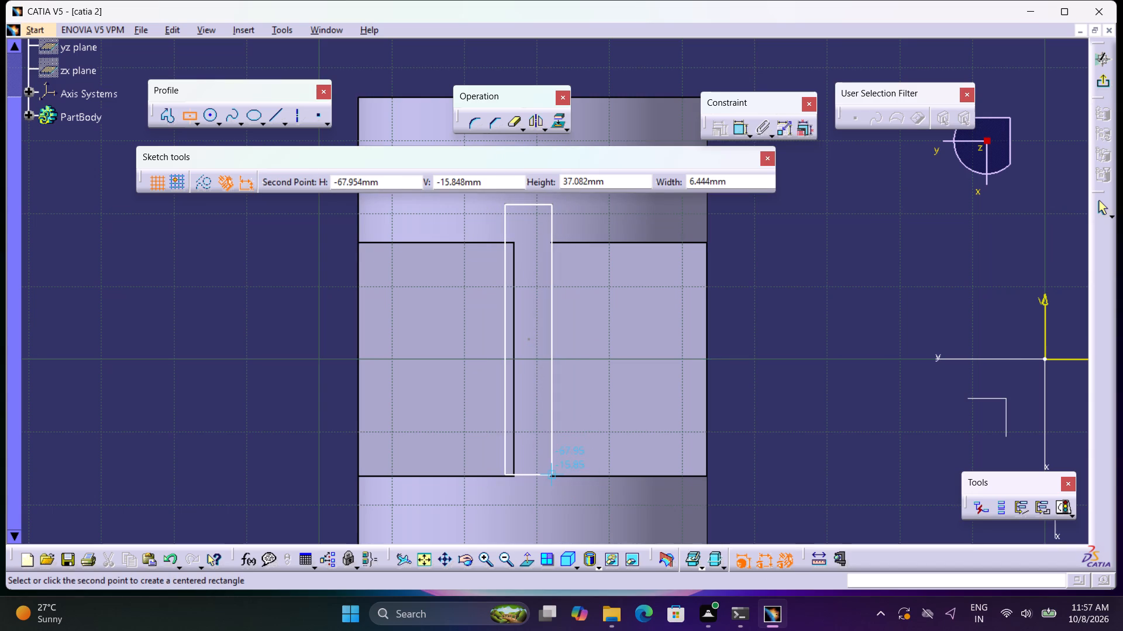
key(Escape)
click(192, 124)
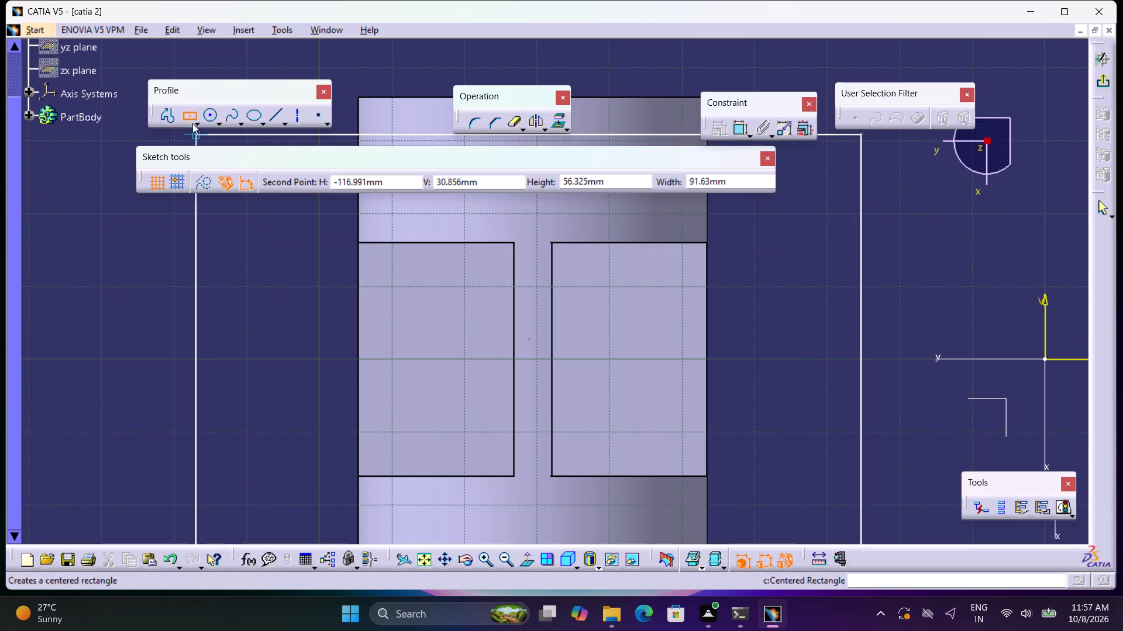
Draw a corner-to-corner rectangle about 5.3 mm by 32.3 mm over the bar's face and exit the sketch.
click(197, 123)
click(223, 132)
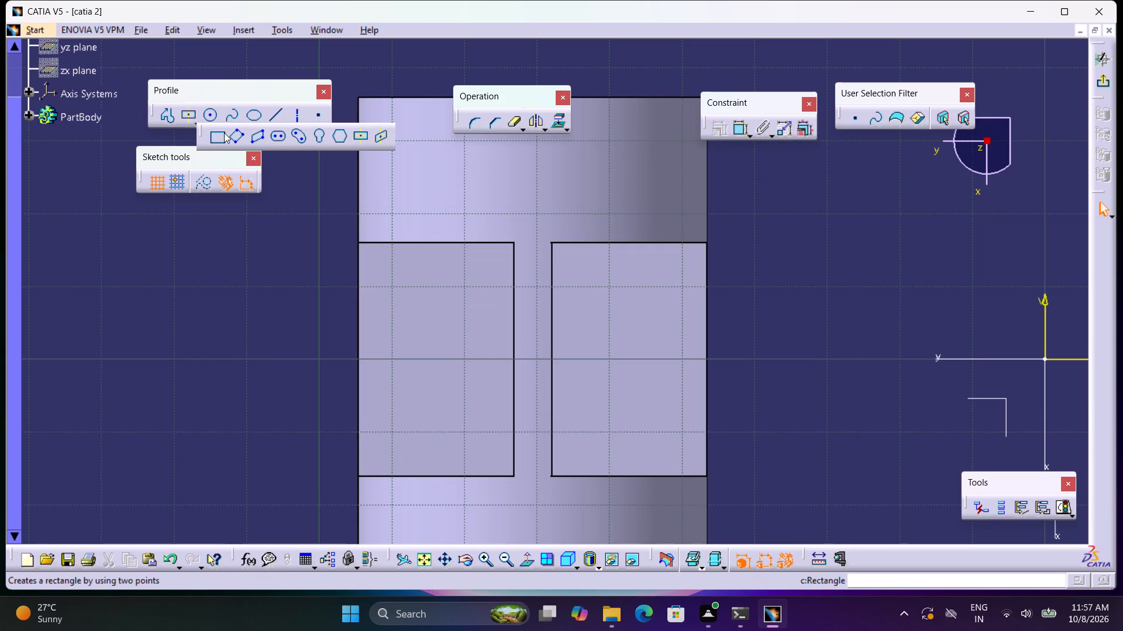
click(514, 242)
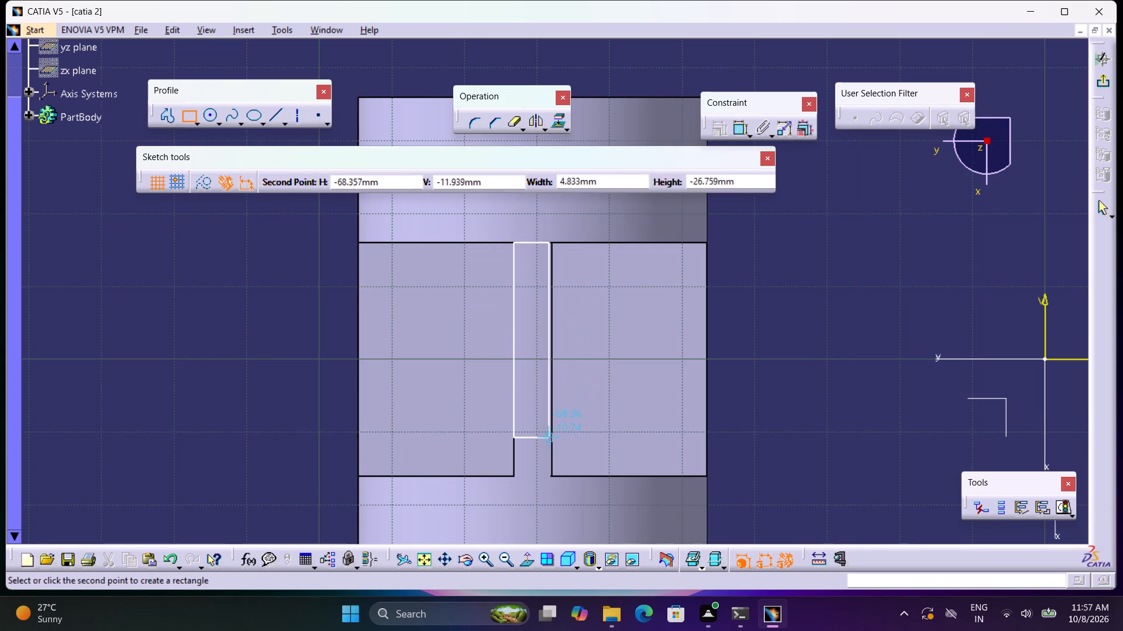
click(553, 477)
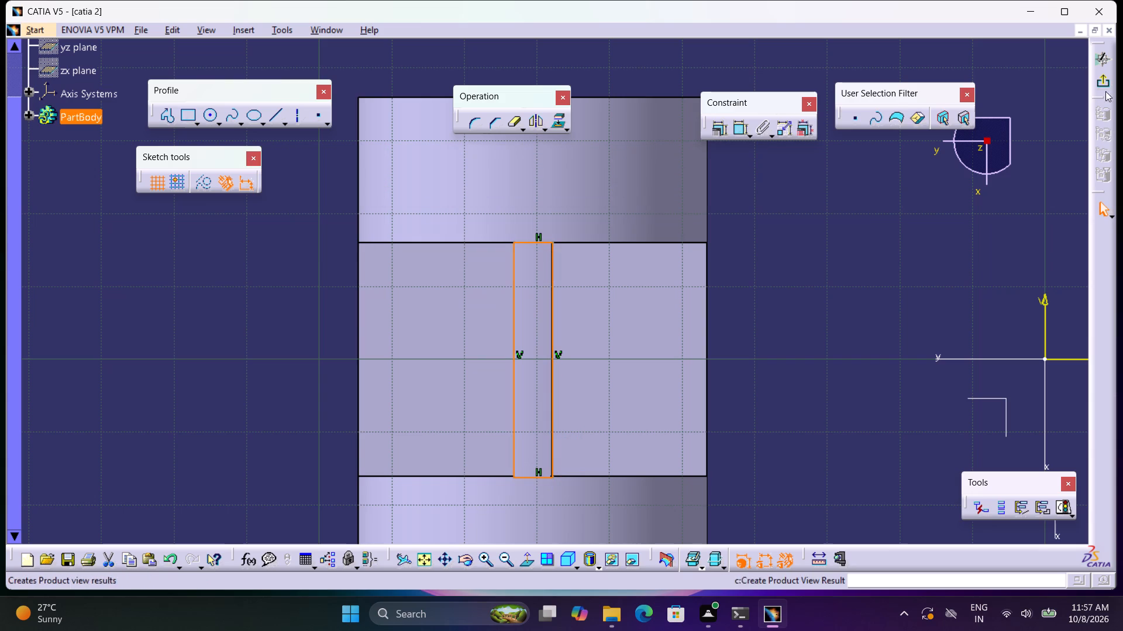
click(1104, 80)
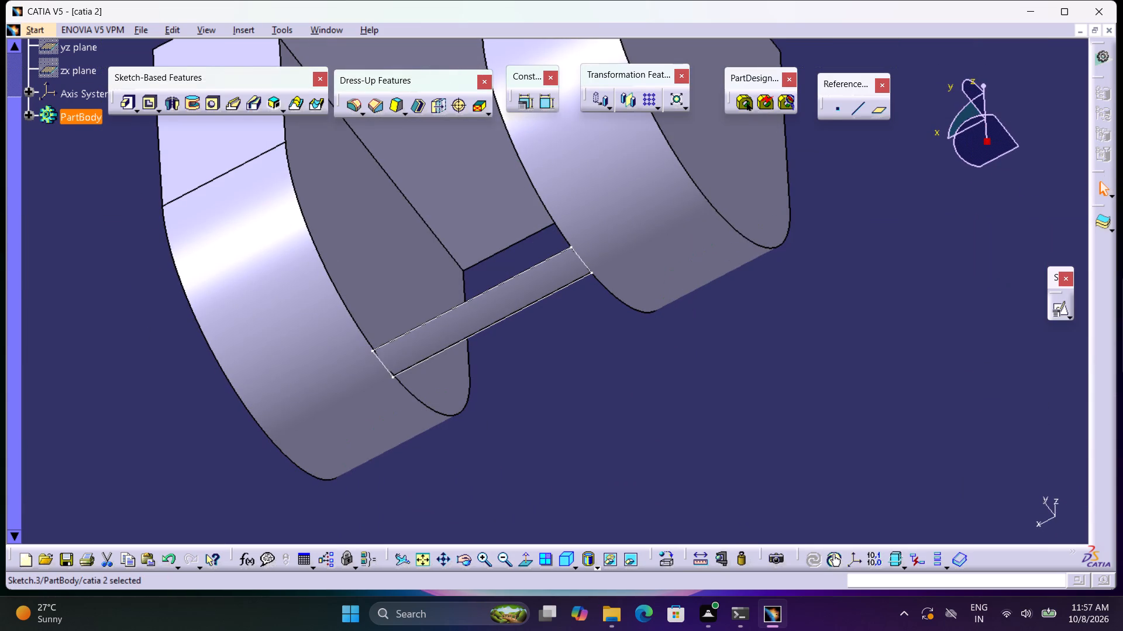
Cut the bar's rectangle sketch as a pocket with a Dimension limit and a depth of 5 mm.
click(145, 98)
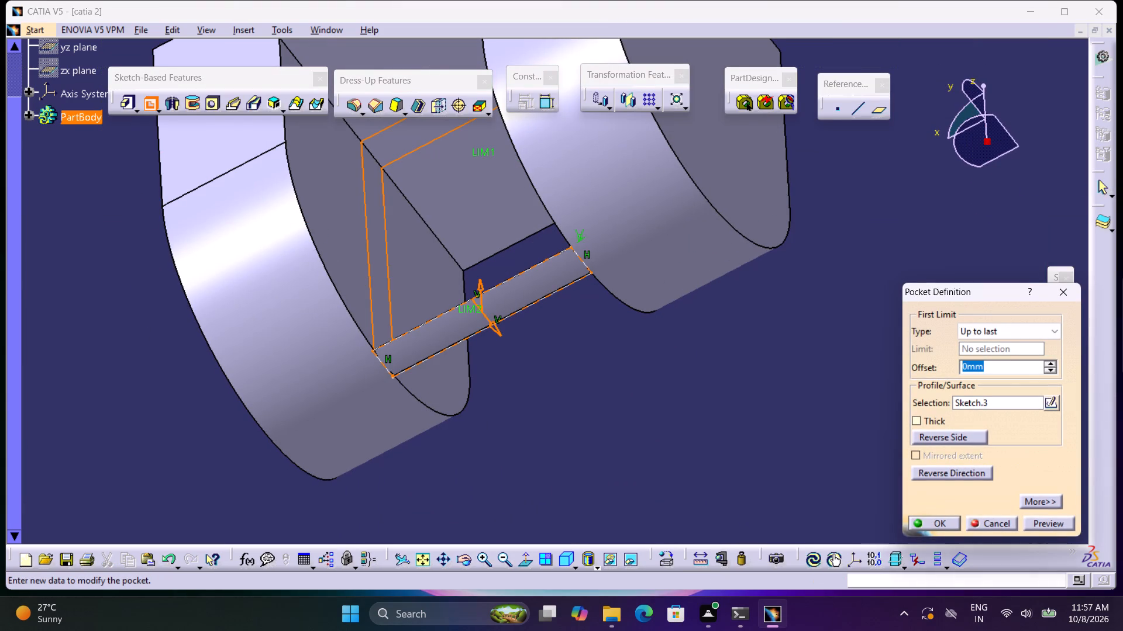
click(995, 332)
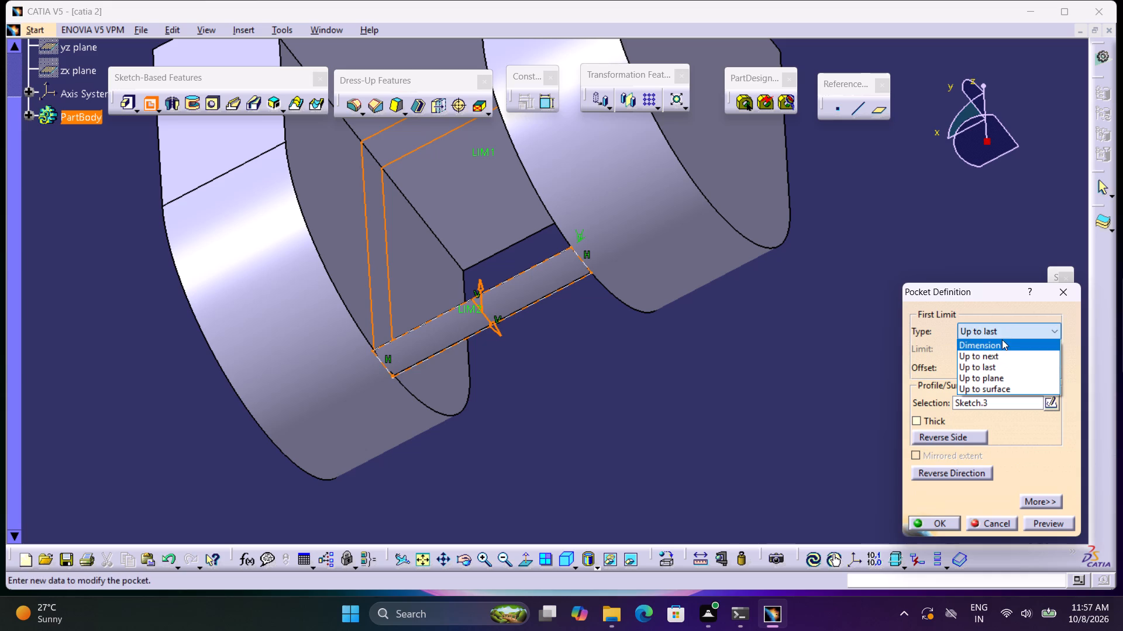
click(1003, 341)
middle_drag(820, 385, 832, 457)
right_drag(826, 411, 832, 457)
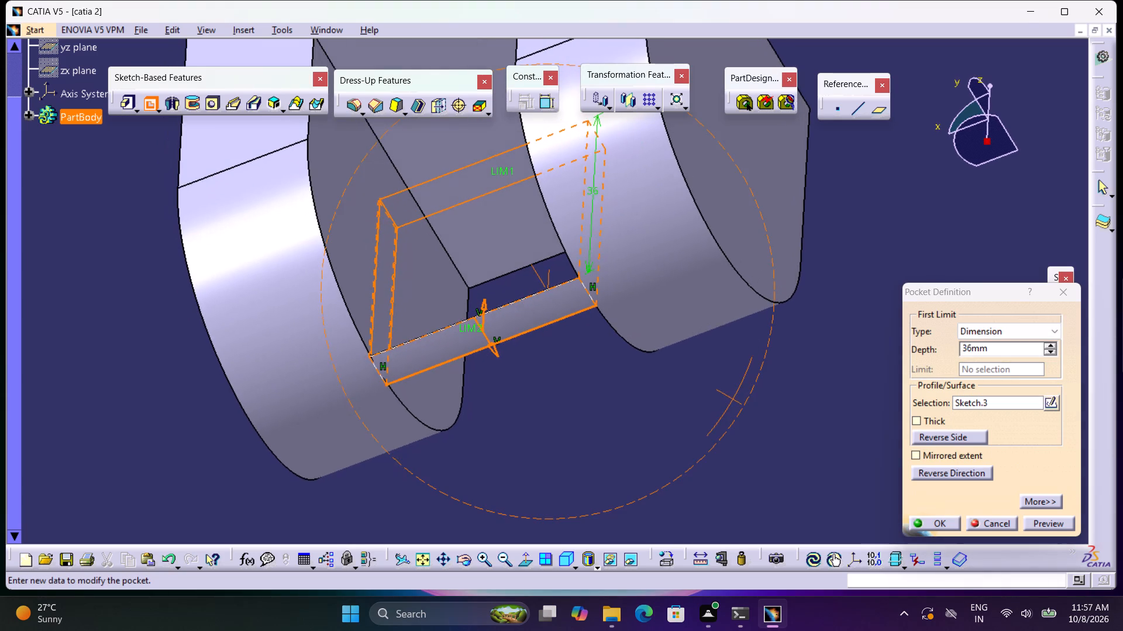
right_drag(832, 457, 832, 459)
middle_drag(832, 457, 832, 454)
drag(995, 351, 867, 377)
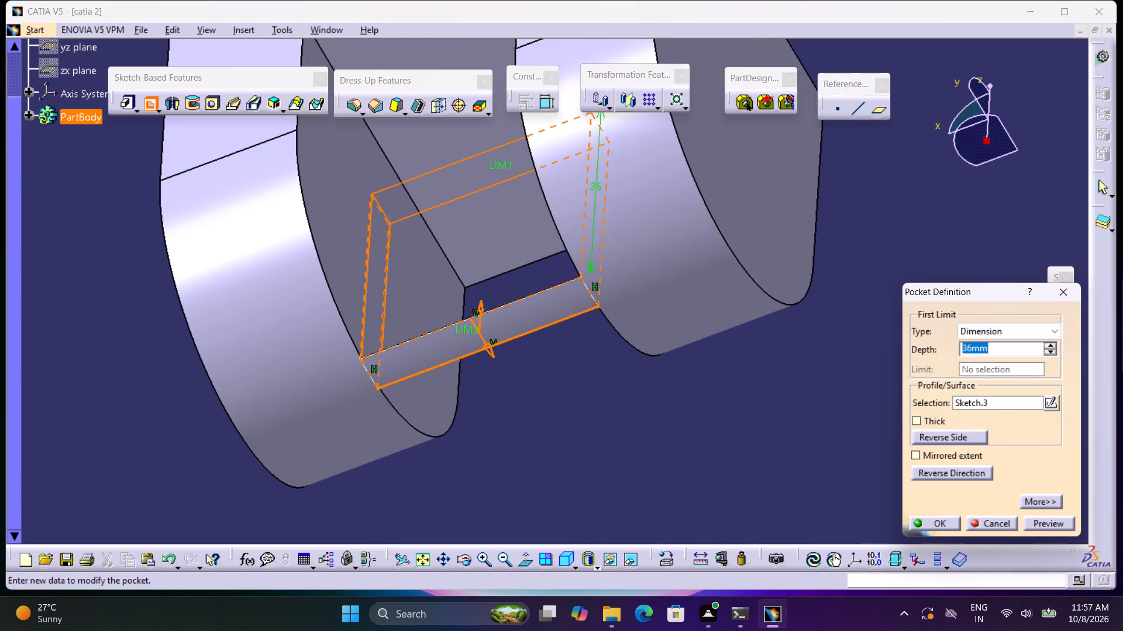
key(5)
click(922, 520)
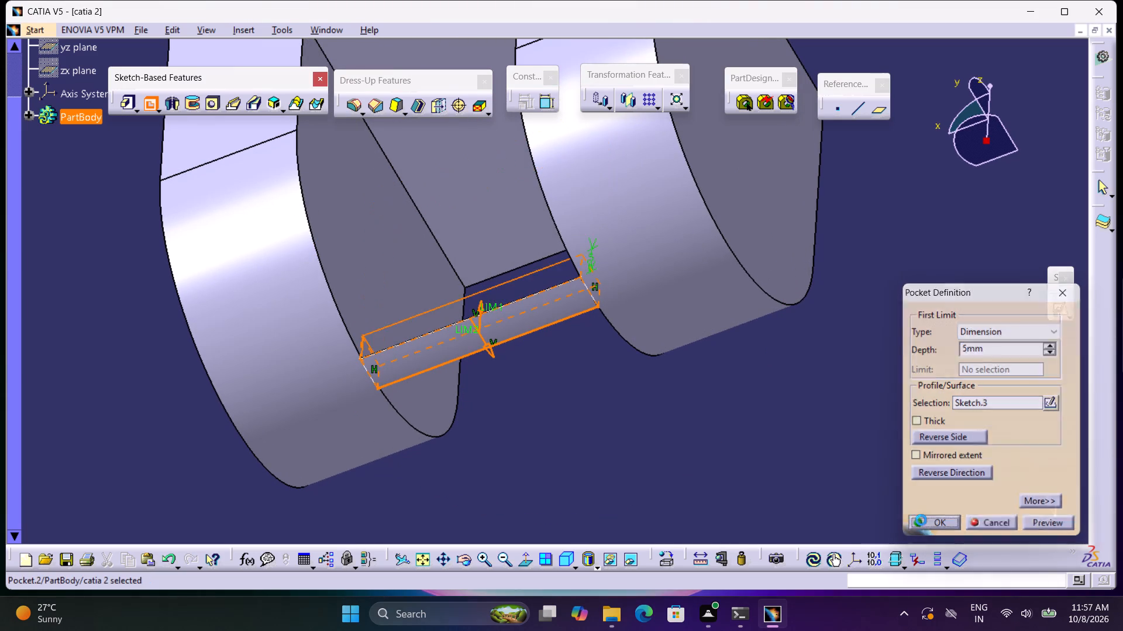
Examine the thin bar and the ends of the pocket between the two legs from several angles.
middle_drag(600, 446, 614, 553)
right_drag(606, 455, 614, 553)
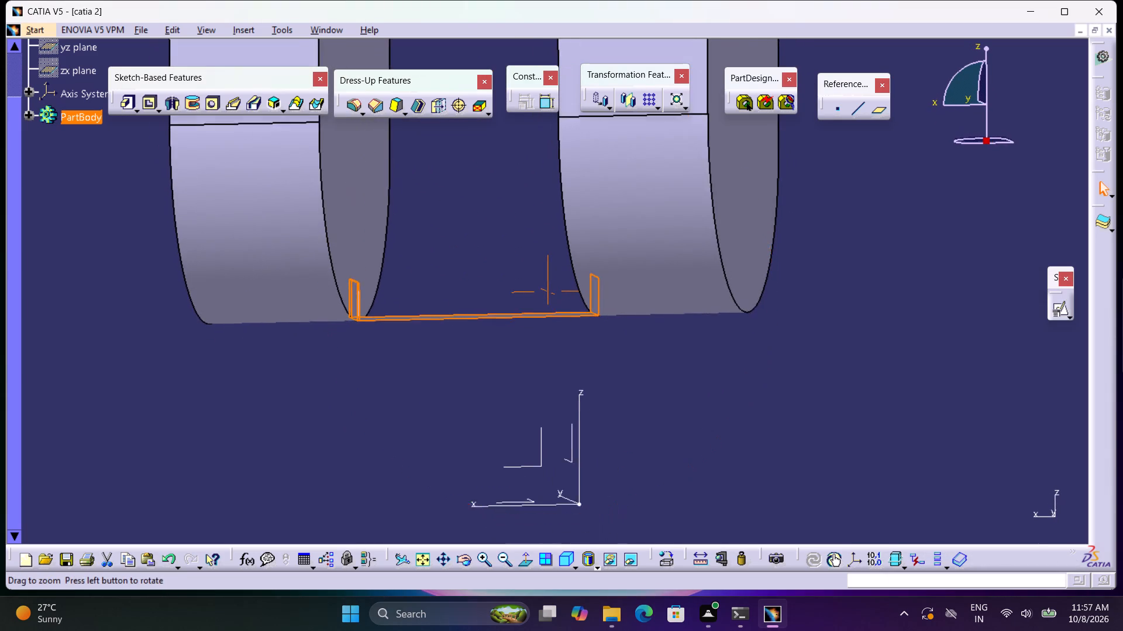
middle_drag(614, 553, 612, 549)
scroll(612, 551, up, 1)
double_click(592, 473)
middle_drag(491, 370, 533, 526)
right_drag(532, 455, 533, 526)
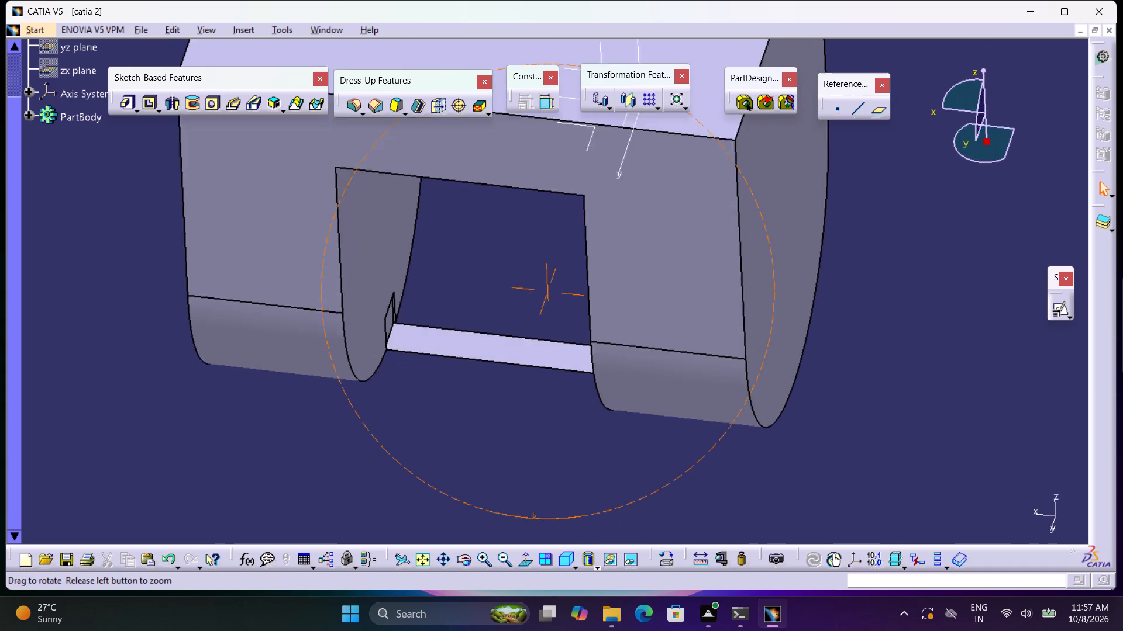
right_drag(533, 526, 536, 473)
middle_drag(533, 526, 536, 473)
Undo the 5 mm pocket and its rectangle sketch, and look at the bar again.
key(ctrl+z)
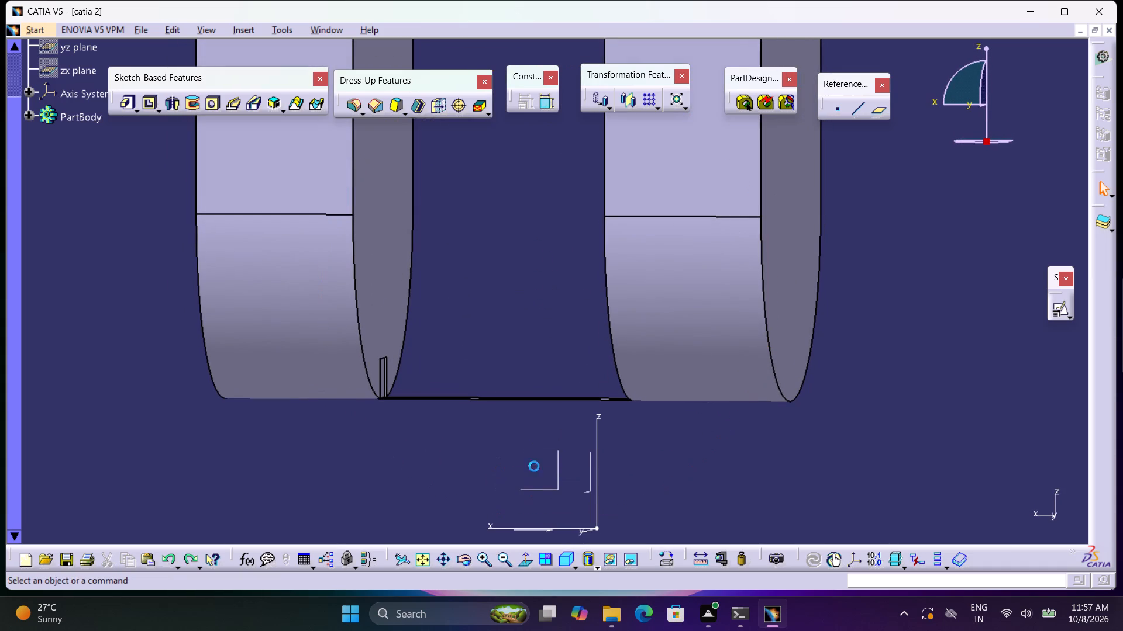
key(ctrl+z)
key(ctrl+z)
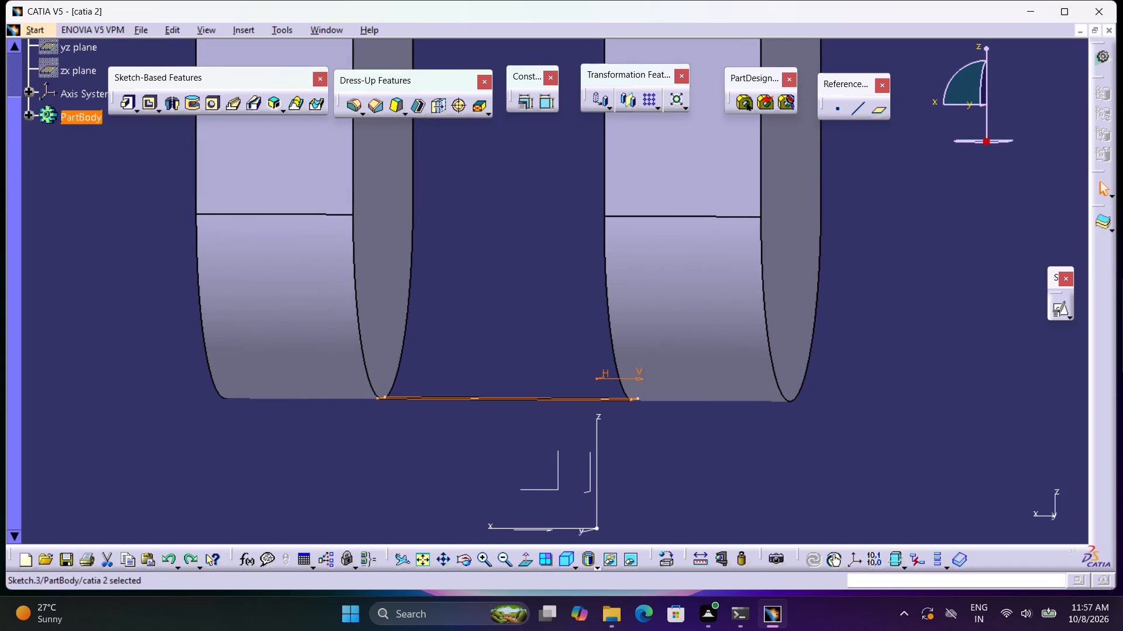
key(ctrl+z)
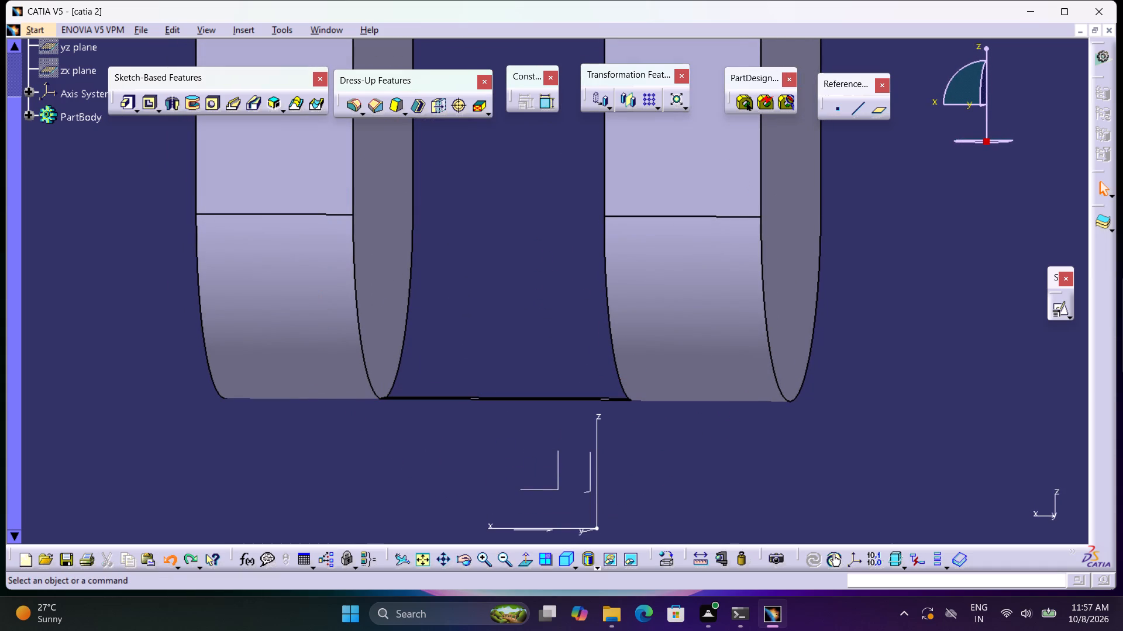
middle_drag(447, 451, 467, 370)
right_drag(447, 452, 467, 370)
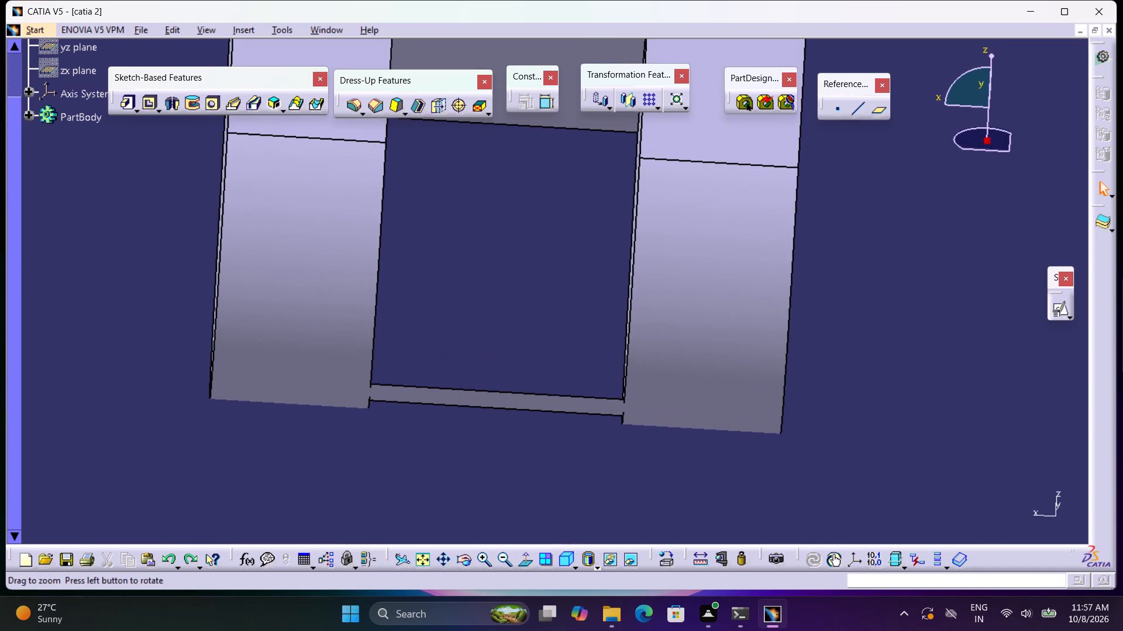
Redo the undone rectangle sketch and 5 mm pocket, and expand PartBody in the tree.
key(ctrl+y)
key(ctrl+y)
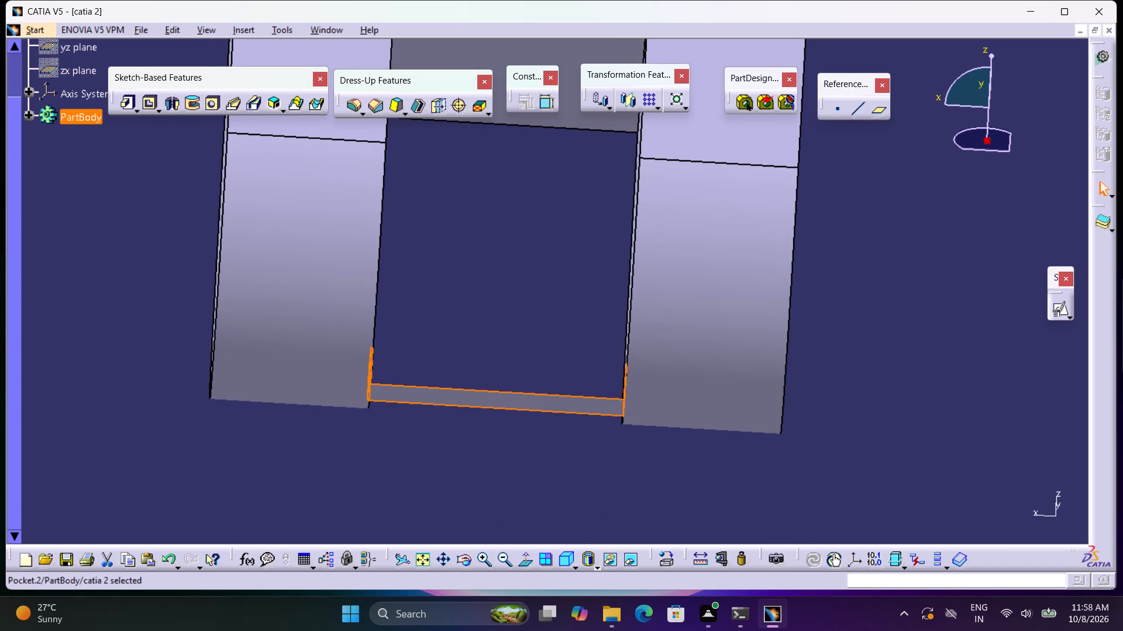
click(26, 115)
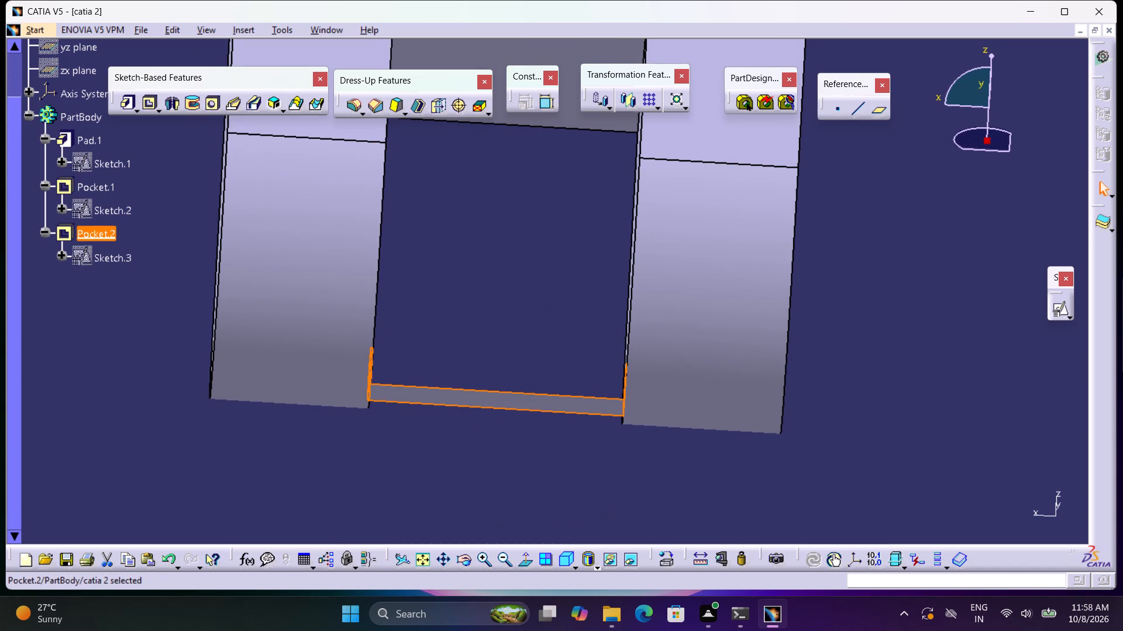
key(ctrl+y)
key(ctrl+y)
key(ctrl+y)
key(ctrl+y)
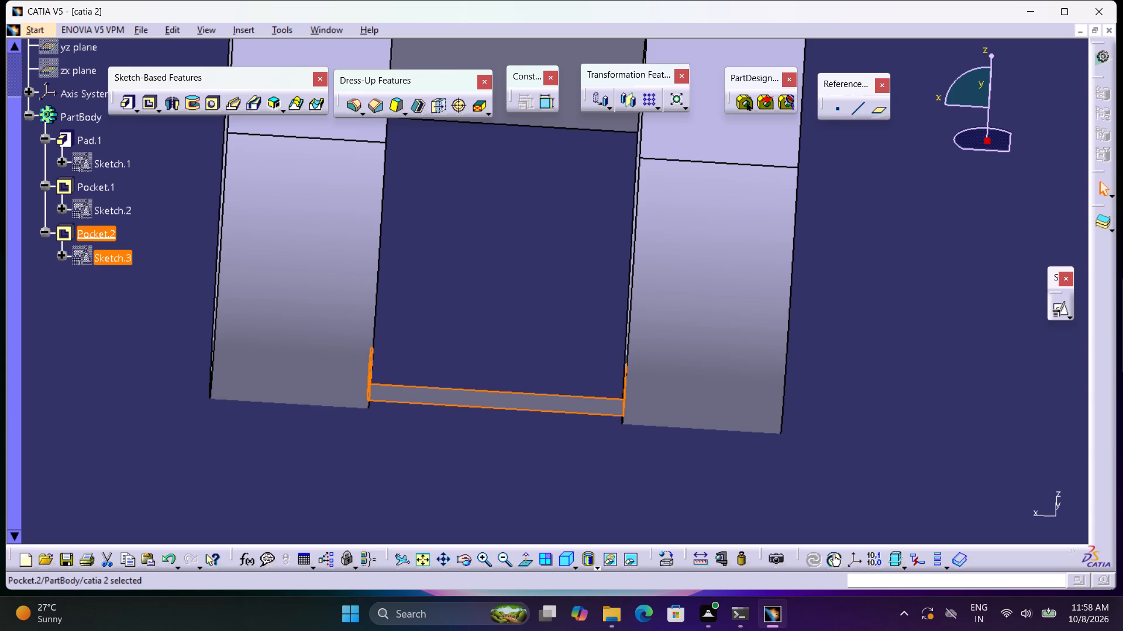
Cut another pocket from Sketch.3 with a depth of 15 mm and the direction reversed.
ctrl+double_click(109, 258)
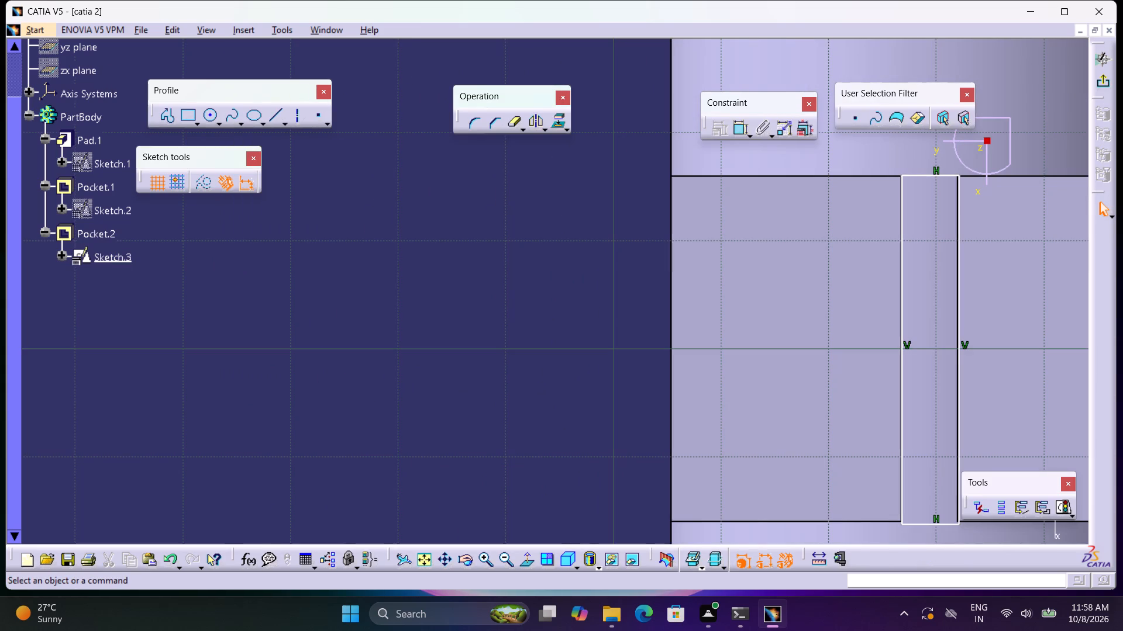
click(1103, 83)
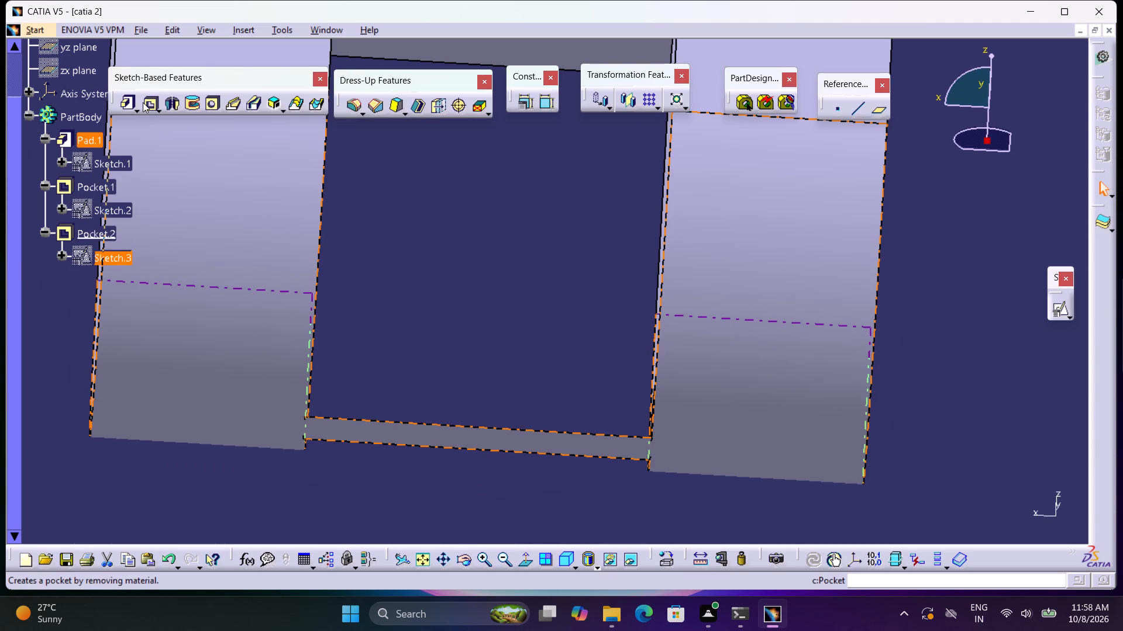
click(154, 105)
click(148, 104)
click(149, 106)
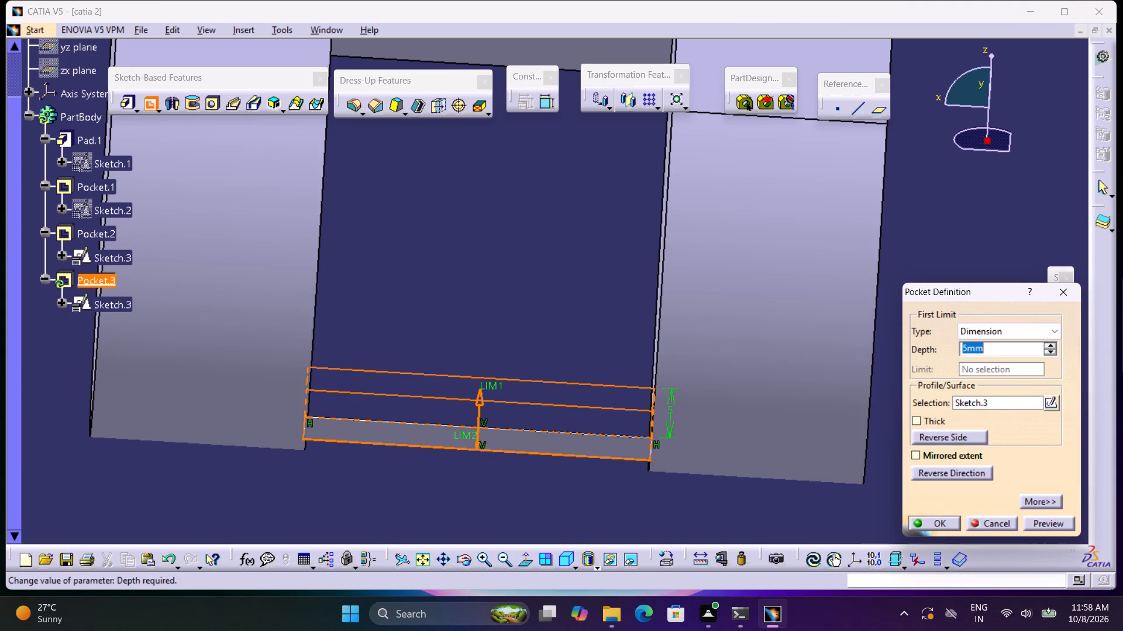
drag(1001, 345, 922, 362)
text(15)
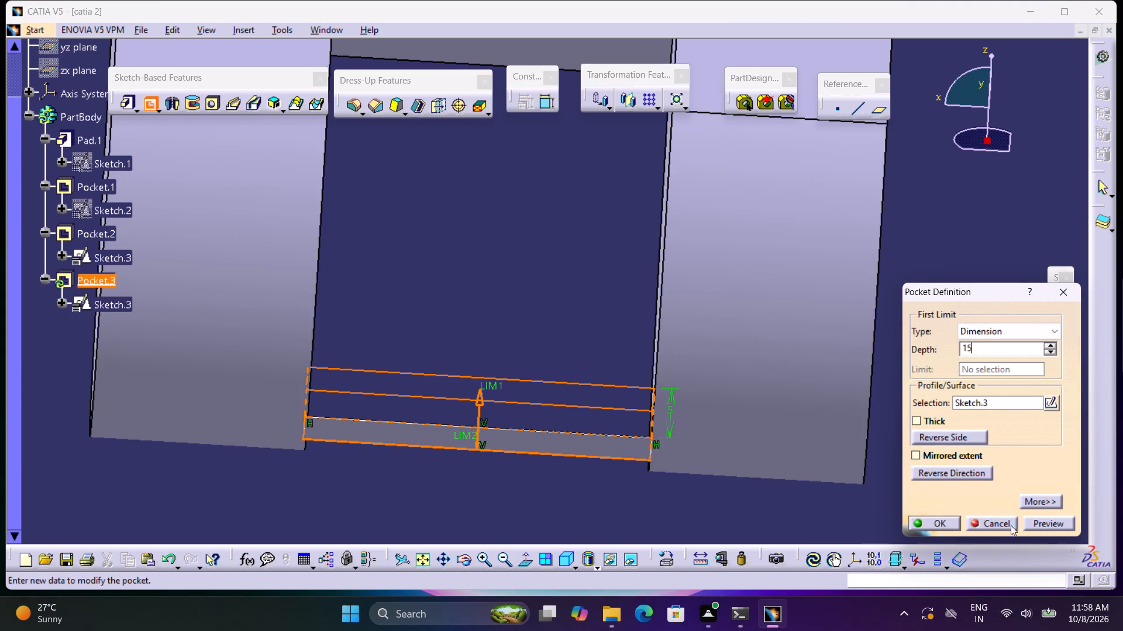
click(1049, 524)
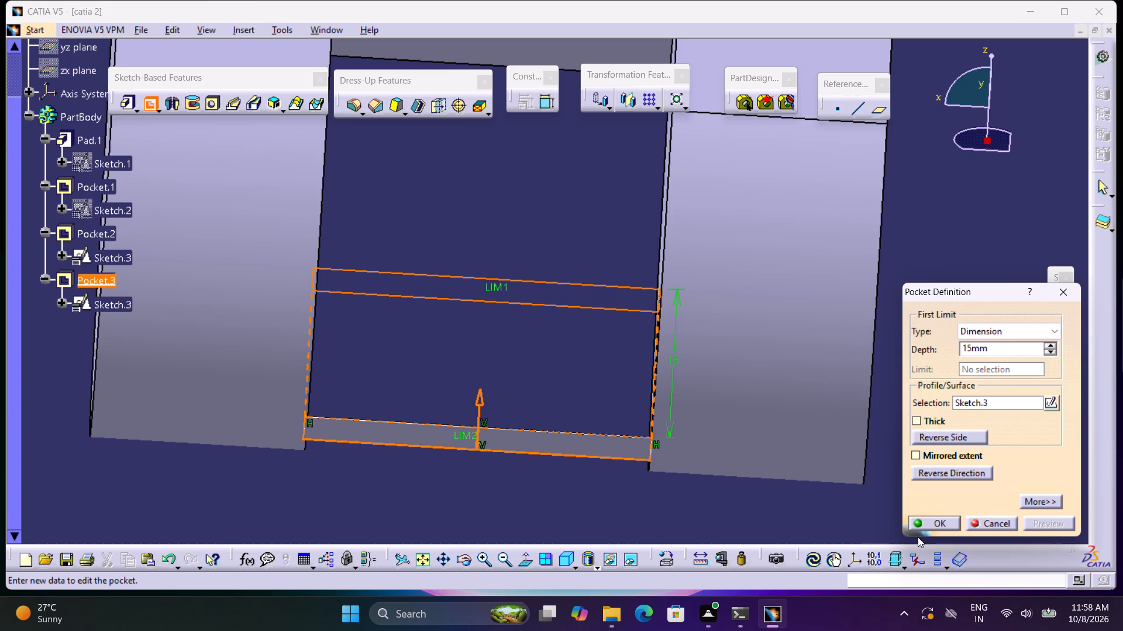
click(953, 471)
click(951, 518)
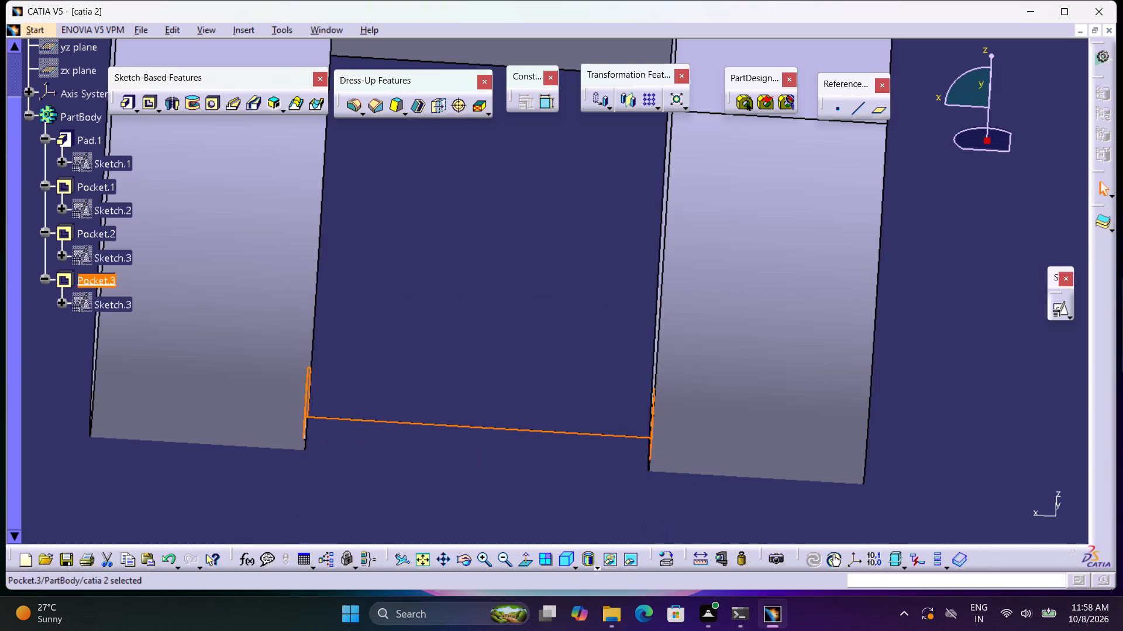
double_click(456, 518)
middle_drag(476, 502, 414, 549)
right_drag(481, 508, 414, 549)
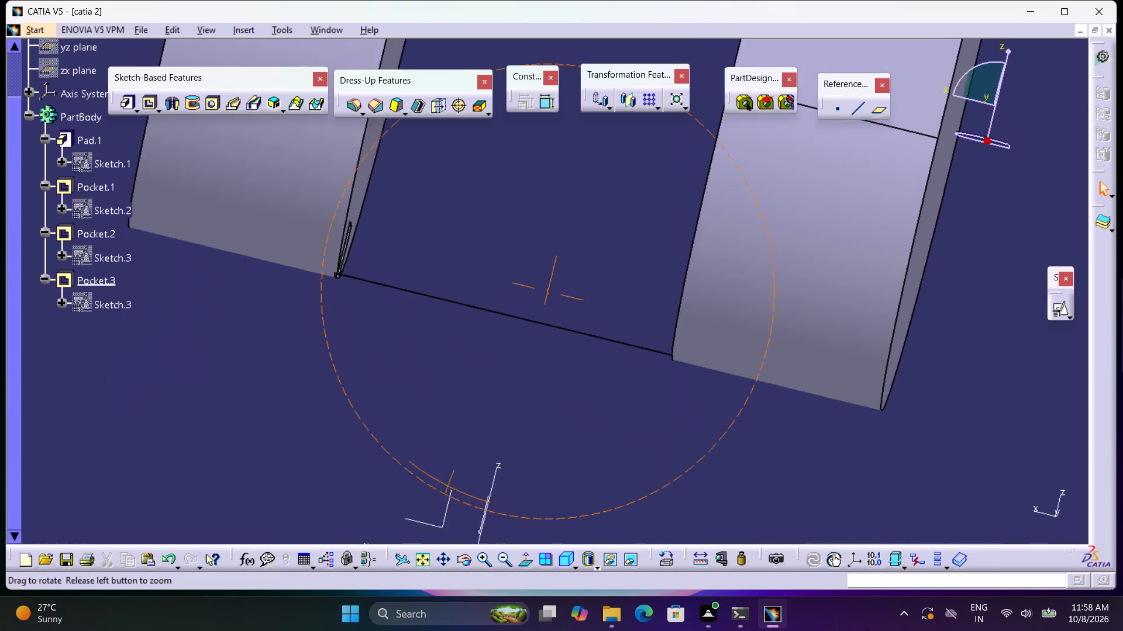
Delete the 5 mm pocket, Pocket.2, by picking its edge along the thin bar between the legs.
right_drag(414, 549, 399, 584)
middle_drag(414, 549, 398, 570)
middle_drag(498, 410, 488, 528)
right_drag(491, 488, 488, 528)
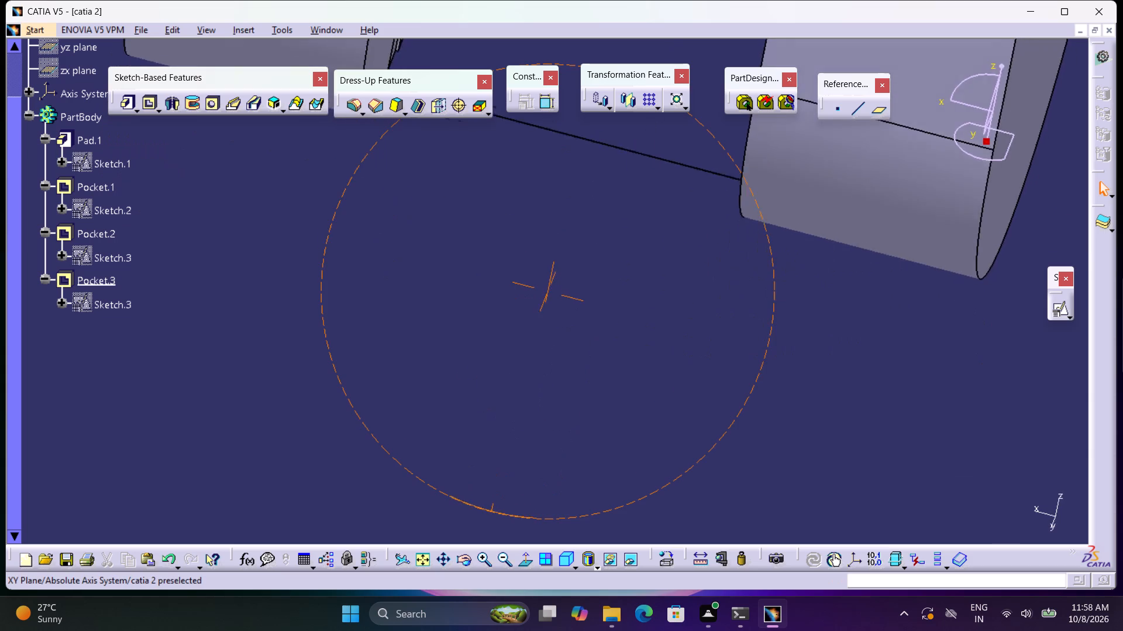
right_drag(488, 528, 483, 529)
middle_drag(488, 528, 491, 488)
middle_drag(551, 396, 543, 567)
scroll(547, 493, up, 1)
scroll(546, 438, down, 1)
middle_drag(587, 348, 576, 527)
scroll(576, 527, up, 1)
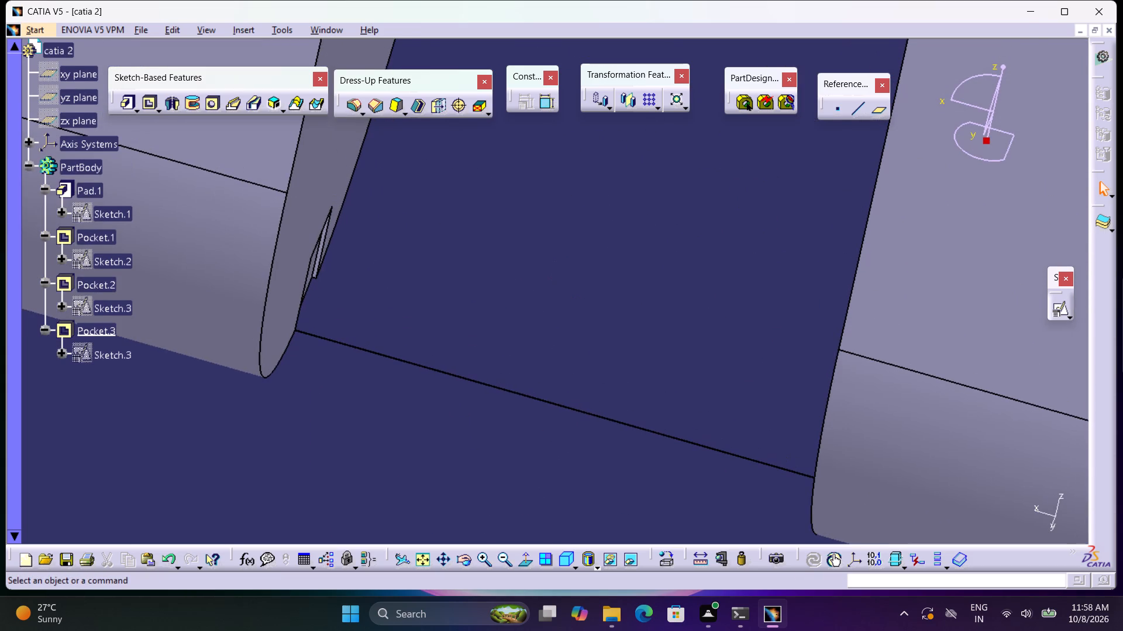
click(535, 396)
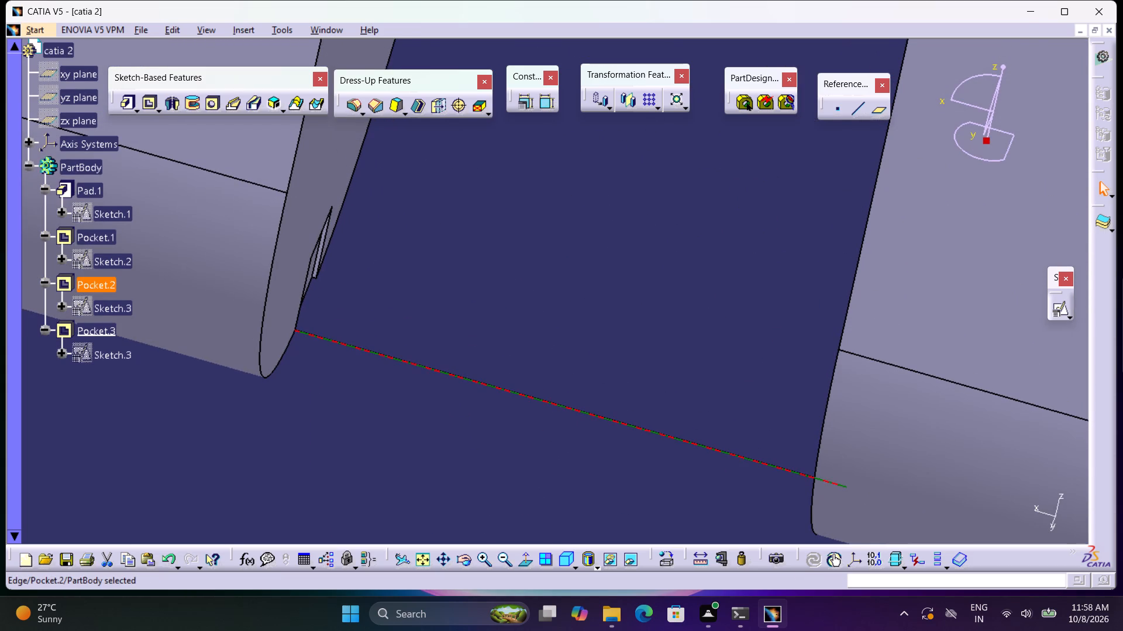
key(Delete)
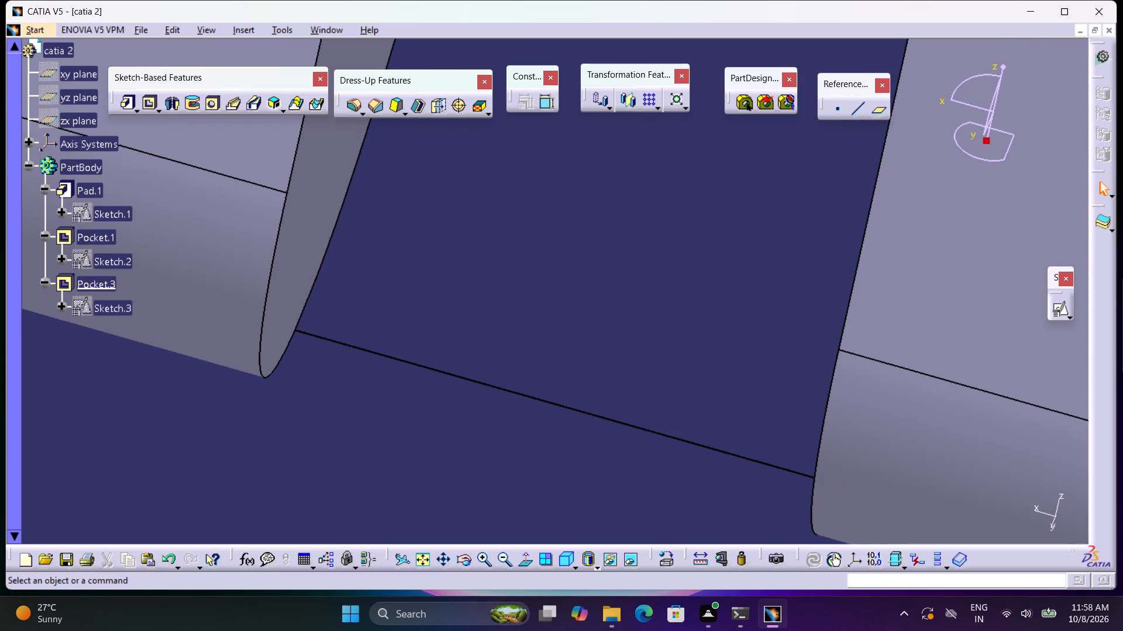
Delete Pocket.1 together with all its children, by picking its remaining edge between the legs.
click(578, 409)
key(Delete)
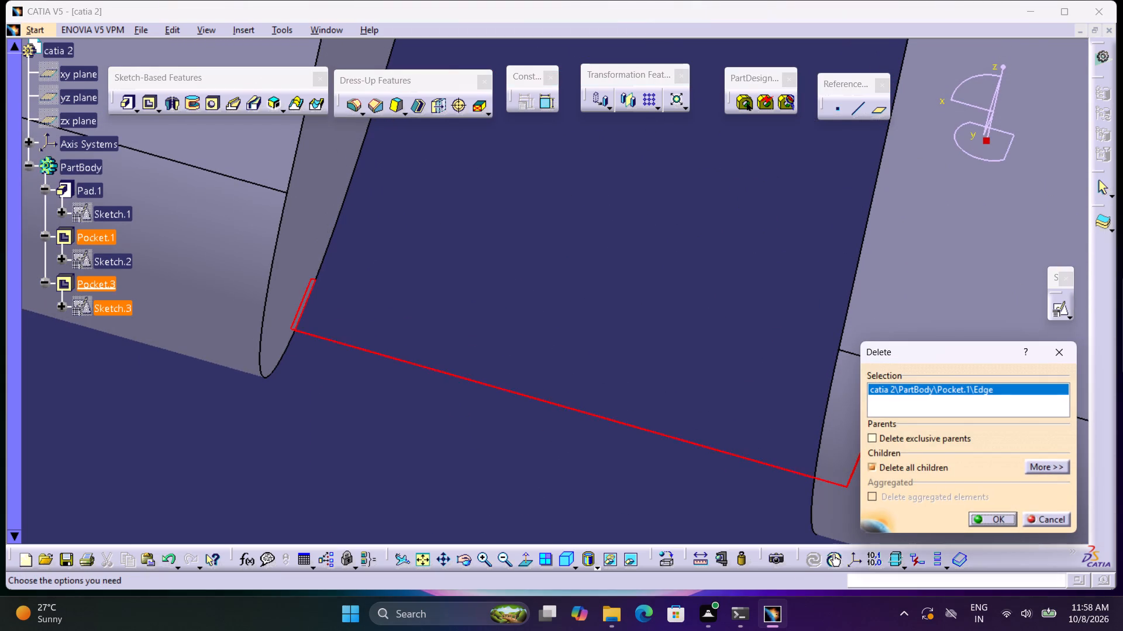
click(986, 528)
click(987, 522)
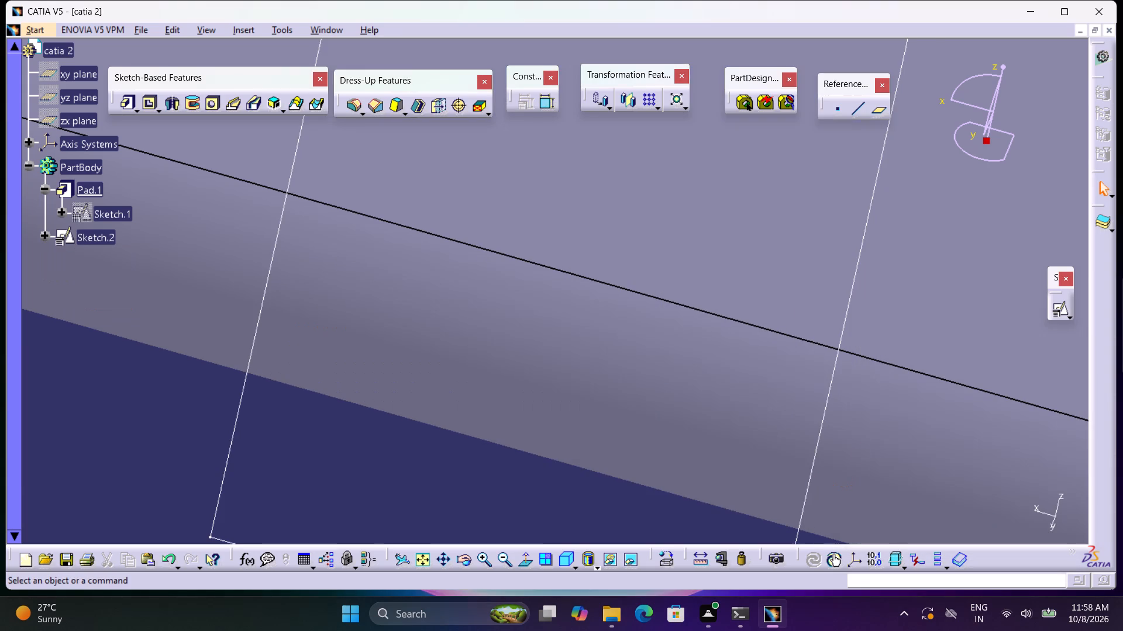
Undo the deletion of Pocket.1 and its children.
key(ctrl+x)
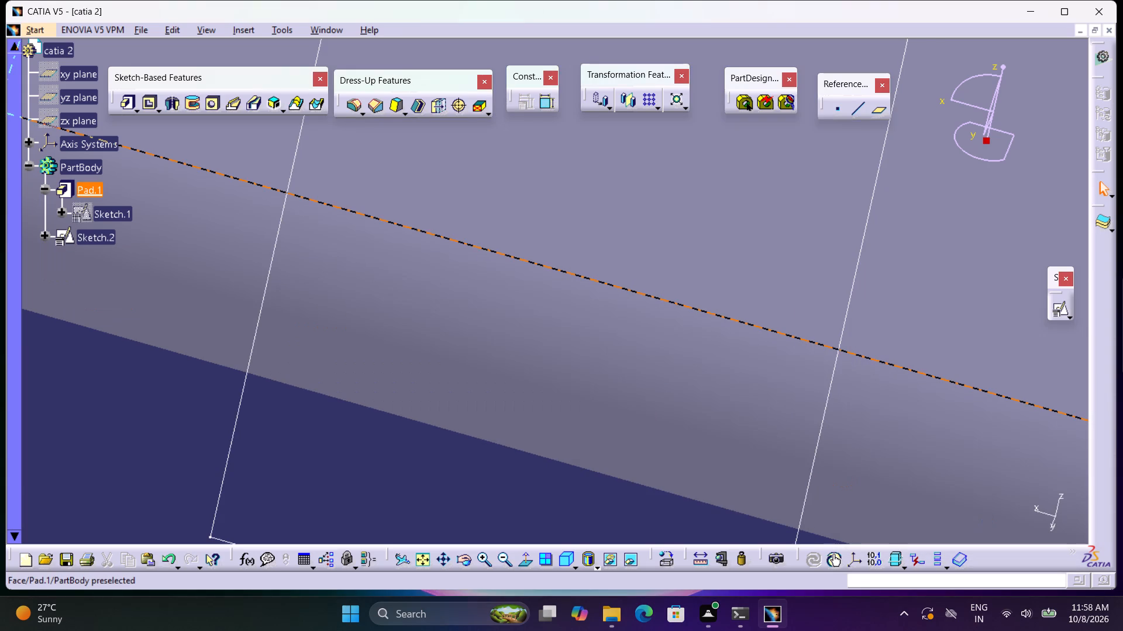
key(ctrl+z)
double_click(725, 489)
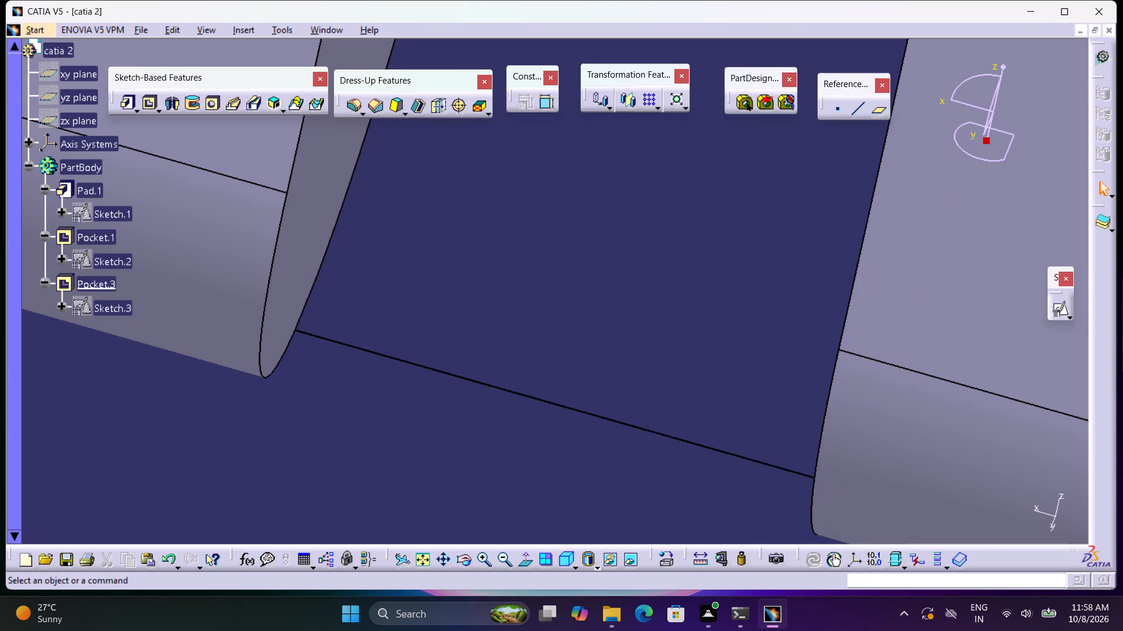
Edit Pocket.1, try to reverse its cut direction, and accept the definition.
double_click(573, 410)
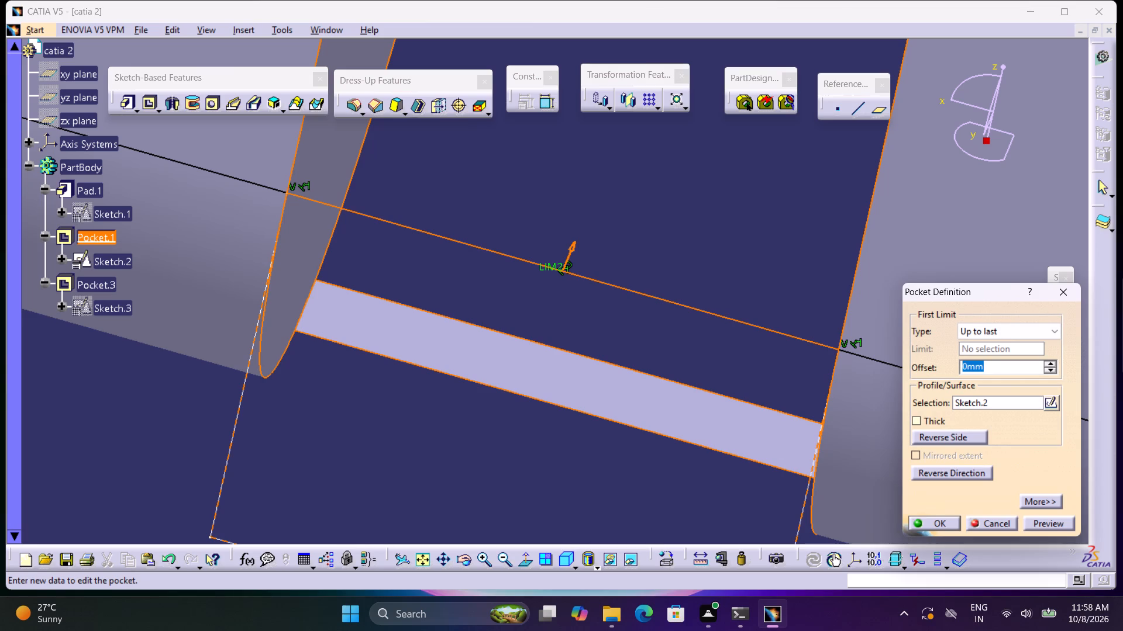
click(572, 254)
click(936, 522)
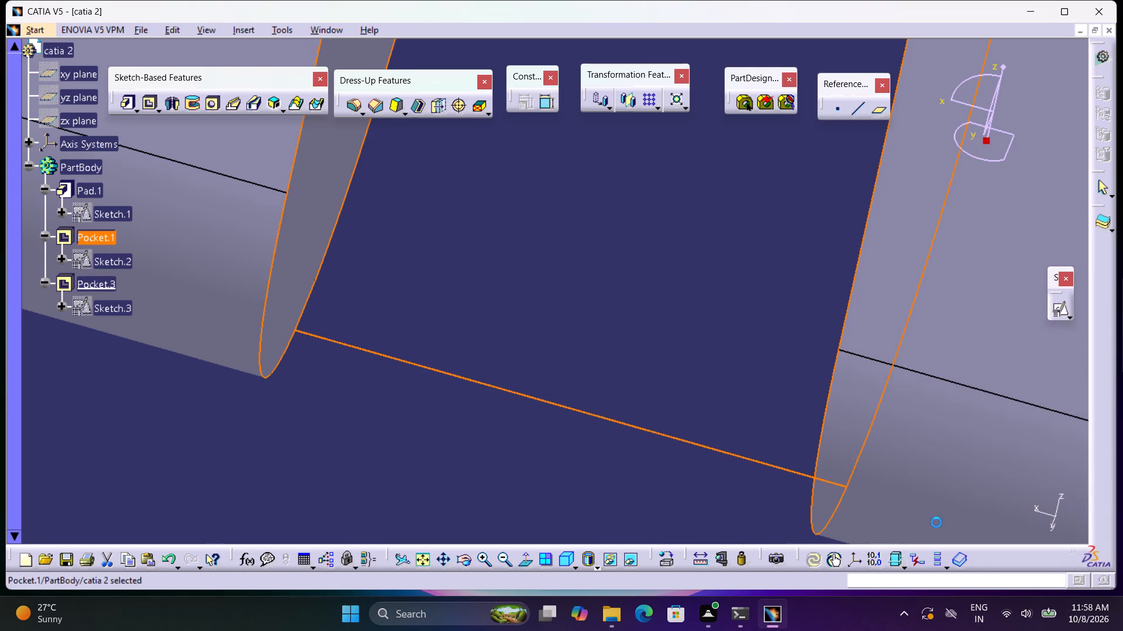
Examine the remaining bar between the legs and the whole part in isometric view.
middle_drag(775, 494, 757, 467)
right_drag(773, 495, 757, 467)
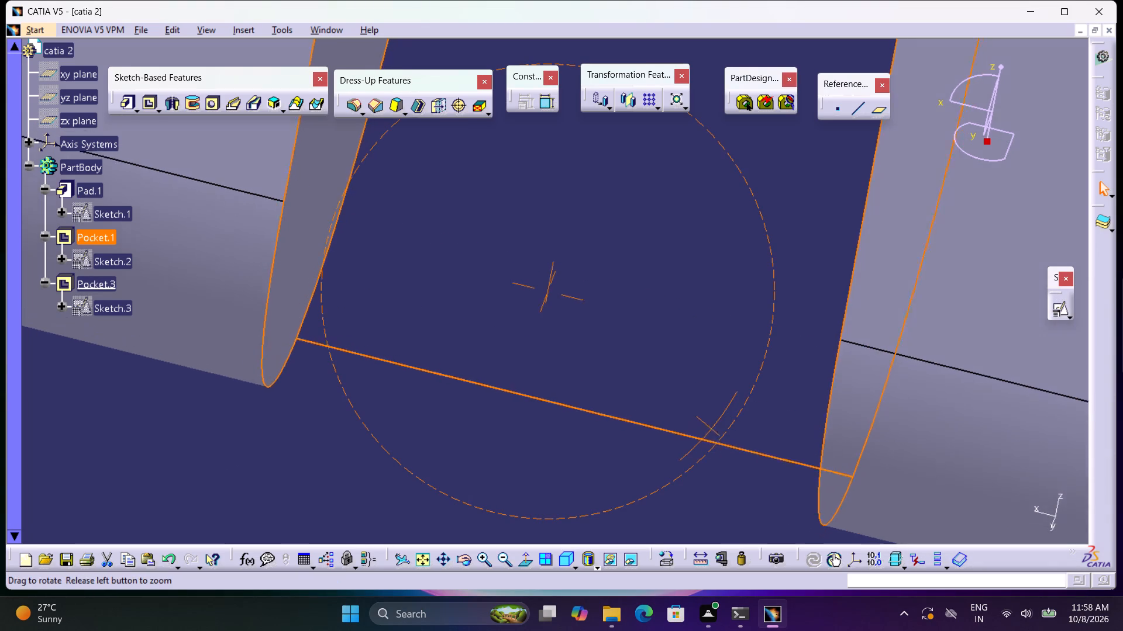
right_drag(757, 467, 756, 387)
middle_drag(757, 467, 751, 401)
click(560, 564)
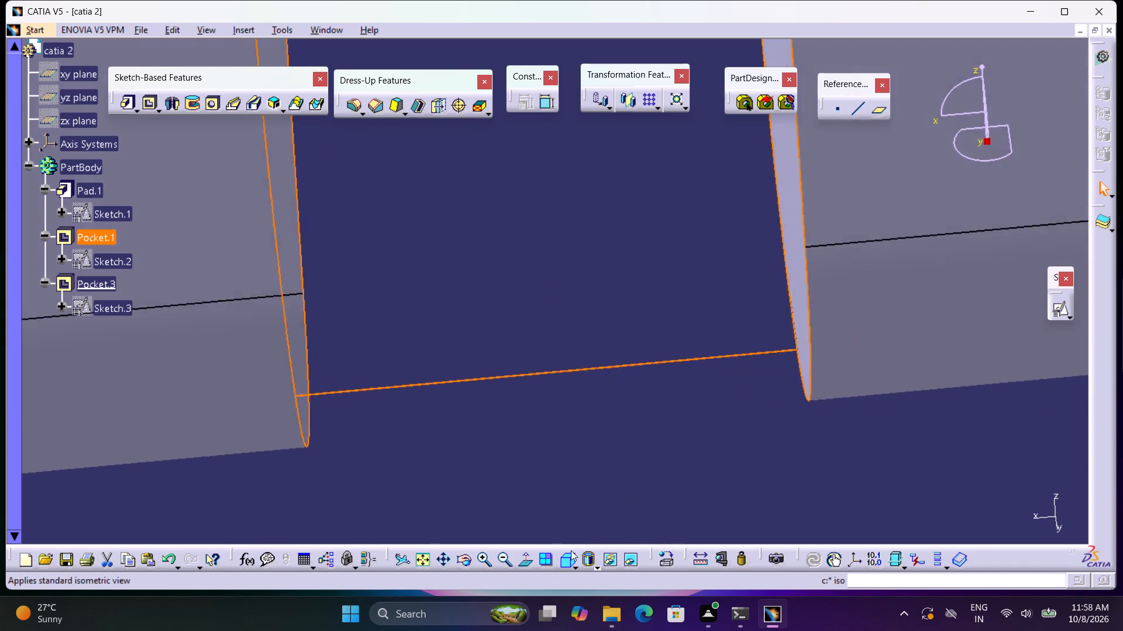
click(426, 554)
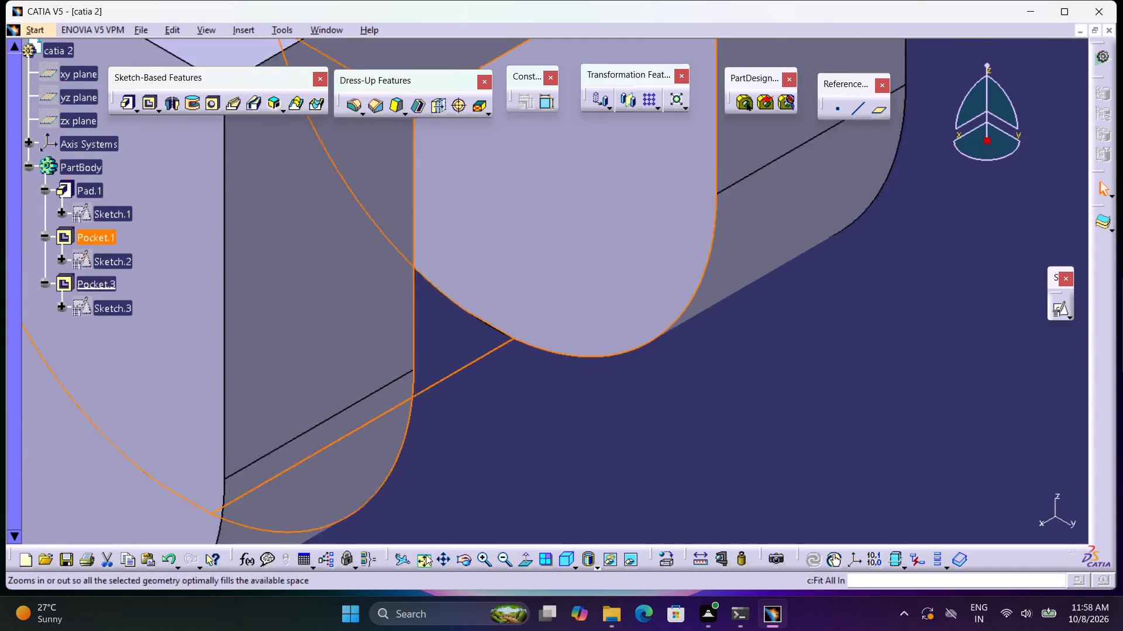
middle_drag(797, 419, 646, 418)
double_click(649, 429)
middle_drag(722, 432, 571, 445)
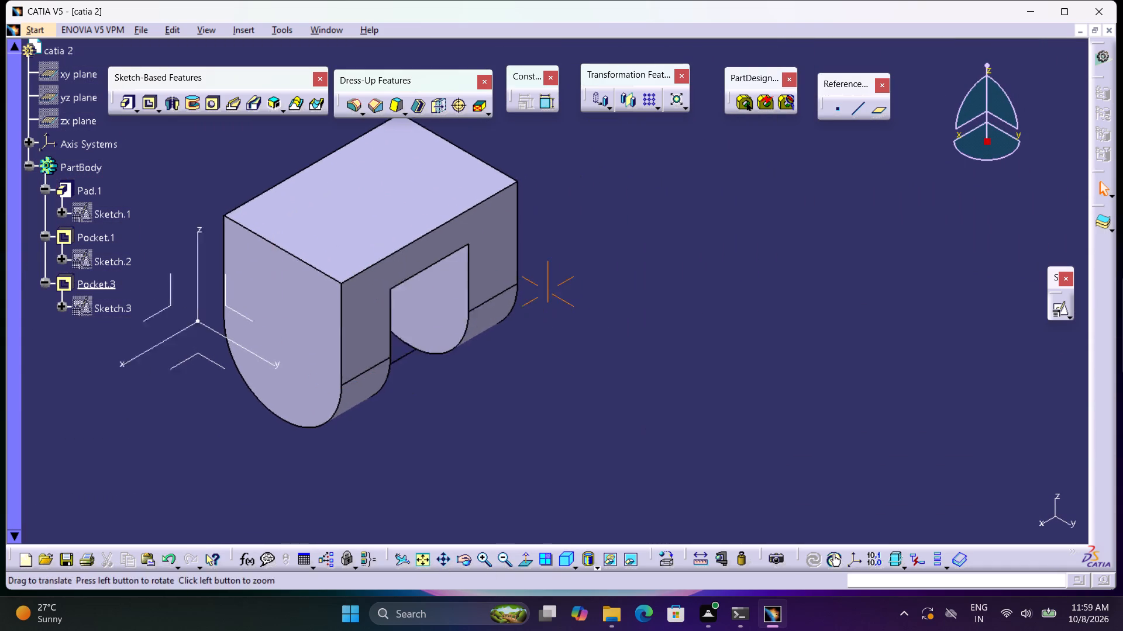
middle_drag(571, 445, 517, 448)
middle_drag(874, 549, 846, 484)
scroll(832, 479, down, 1)
middle_drag(547, 460, 992, 527)
middle_drag(941, 497, 915, 480)
scroll(937, 481, up, 1)
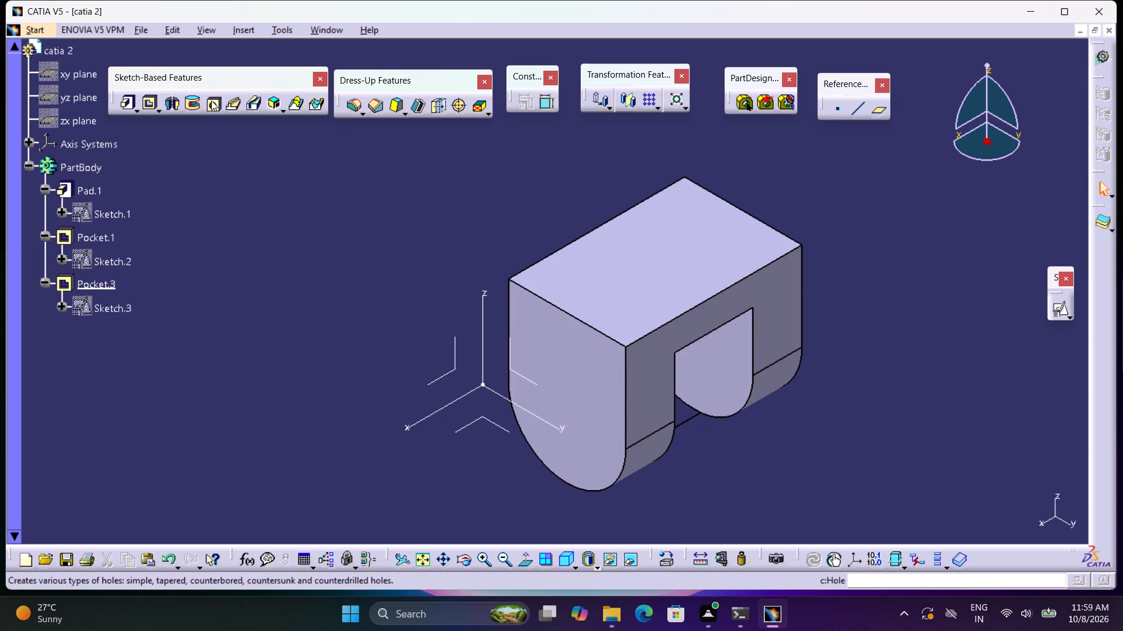
Start a hole on the pad's U-shaped end face and constrain its centre 56 mm from the top edge in the positioning sketch.
click(211, 100)
click(558, 369)
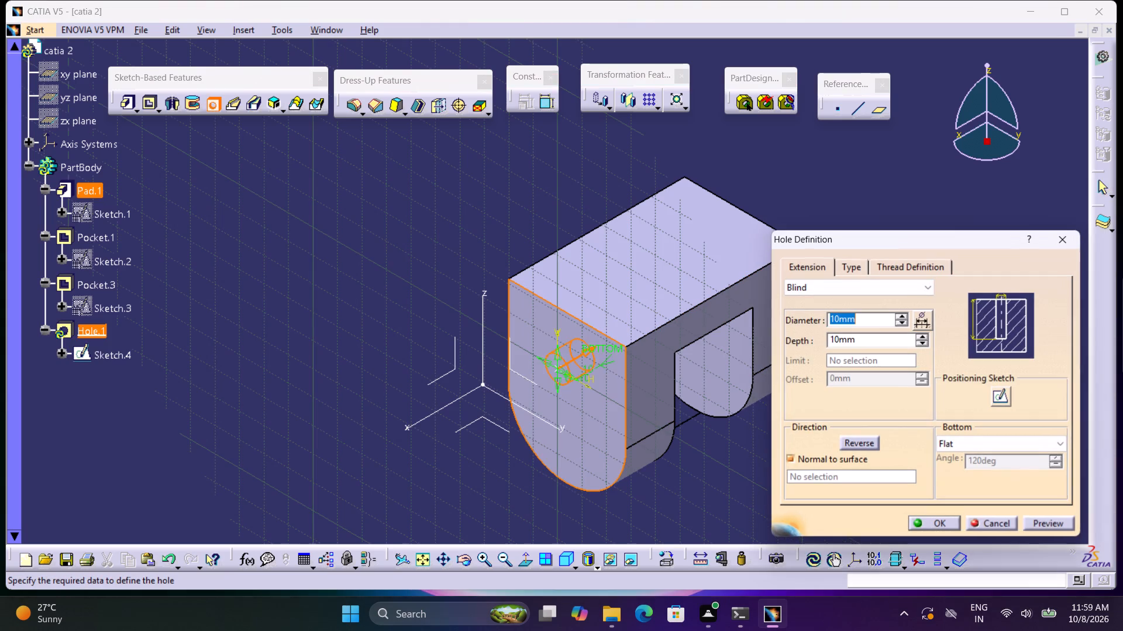
click(1000, 403)
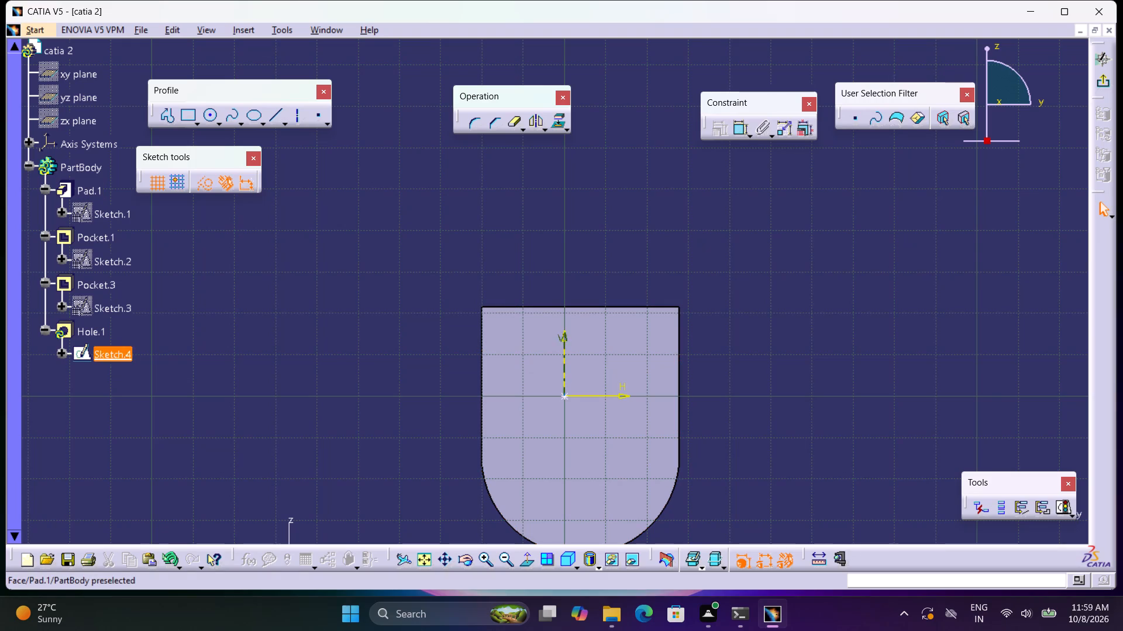
click(733, 131)
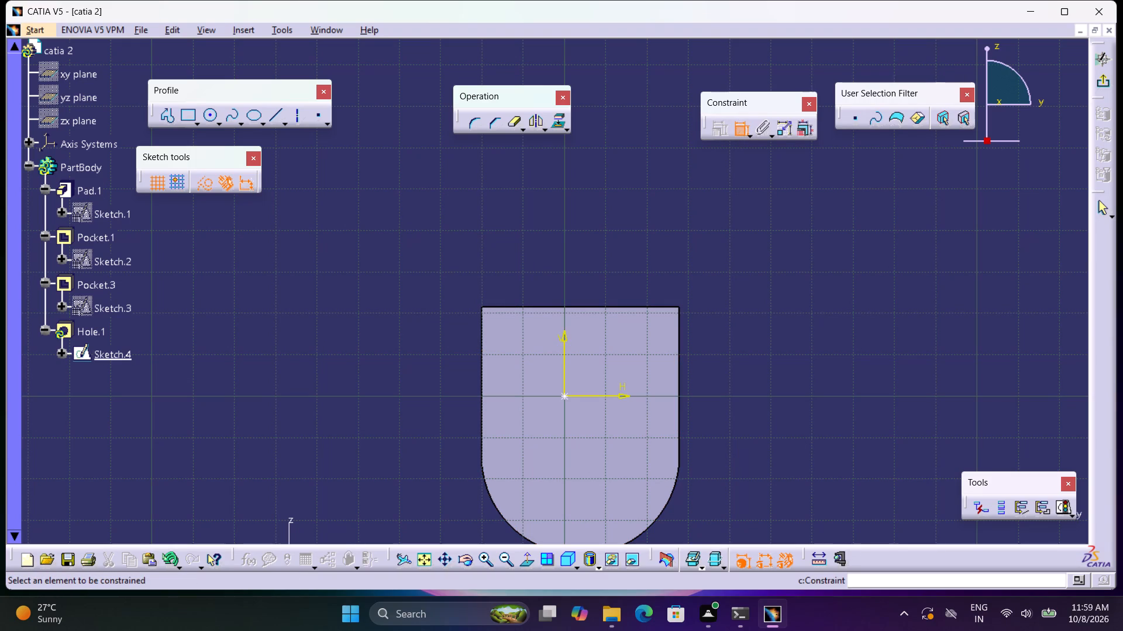
click(566, 399)
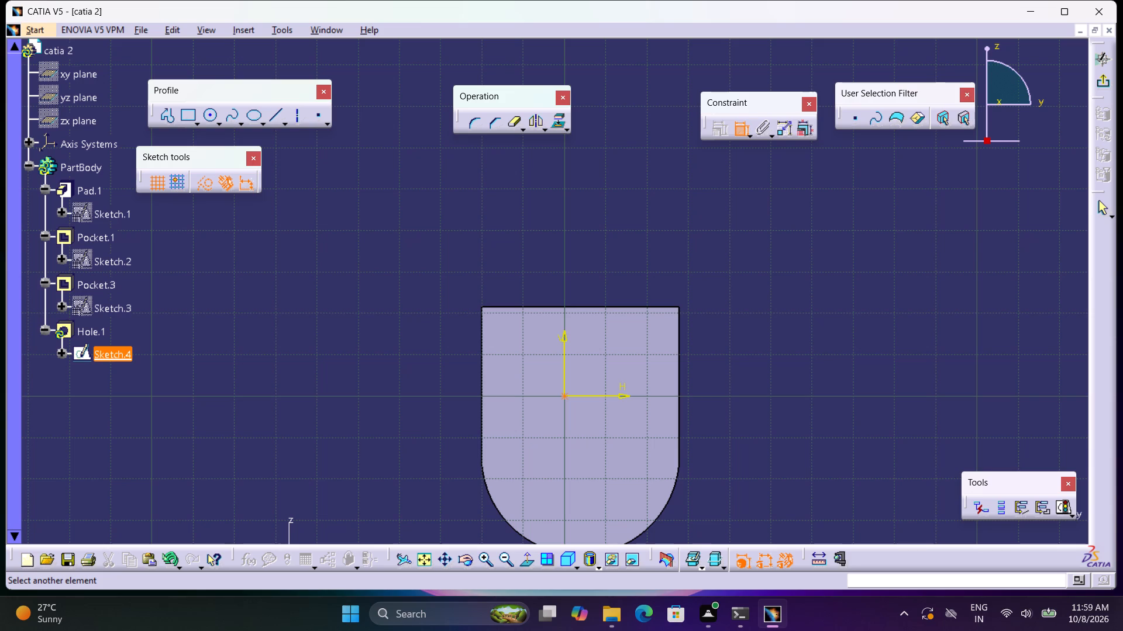
click(592, 306)
click(784, 404)
double_click(790, 396)
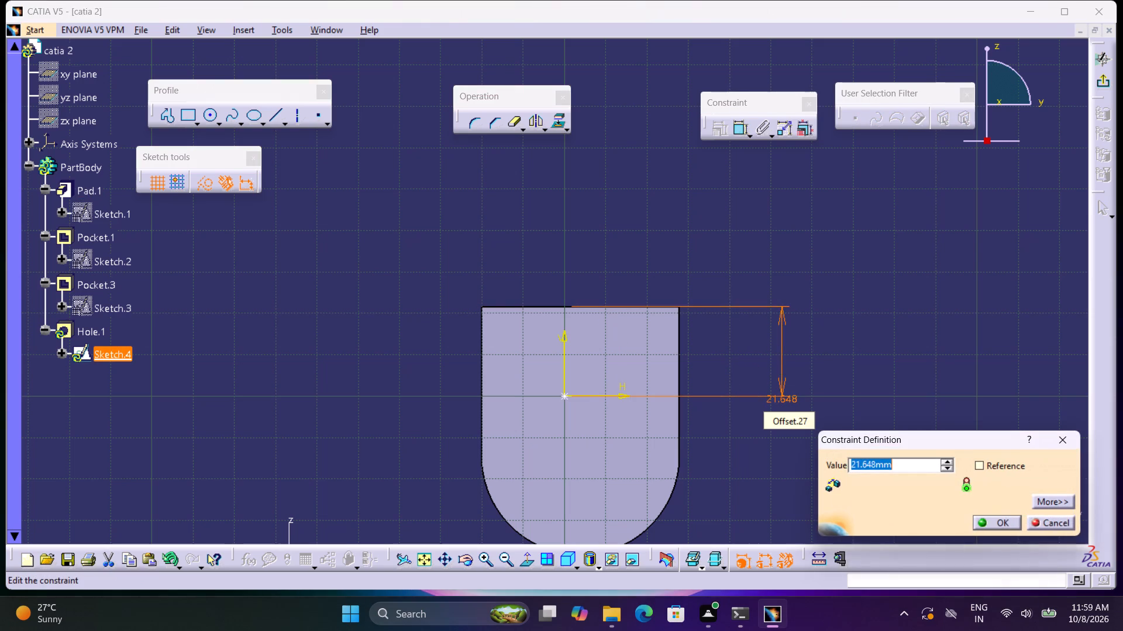
text(56)
key(Return)
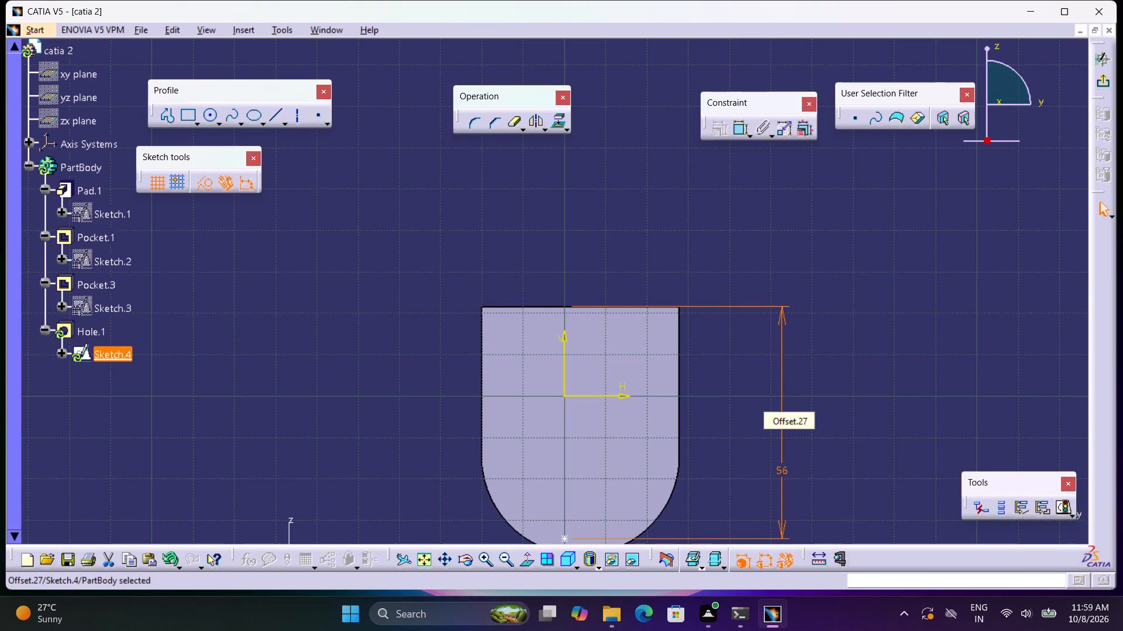
Set the hole centre's distance from the top edge to 32 mm.
middle_drag(777, 390, 670, 264)
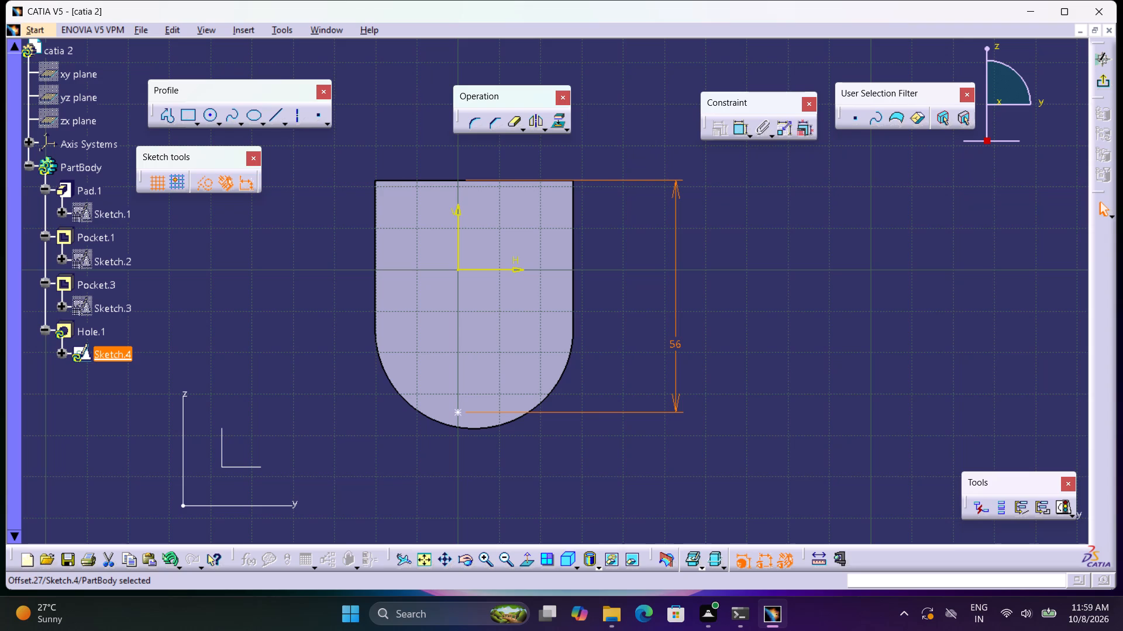
double_click(675, 289)
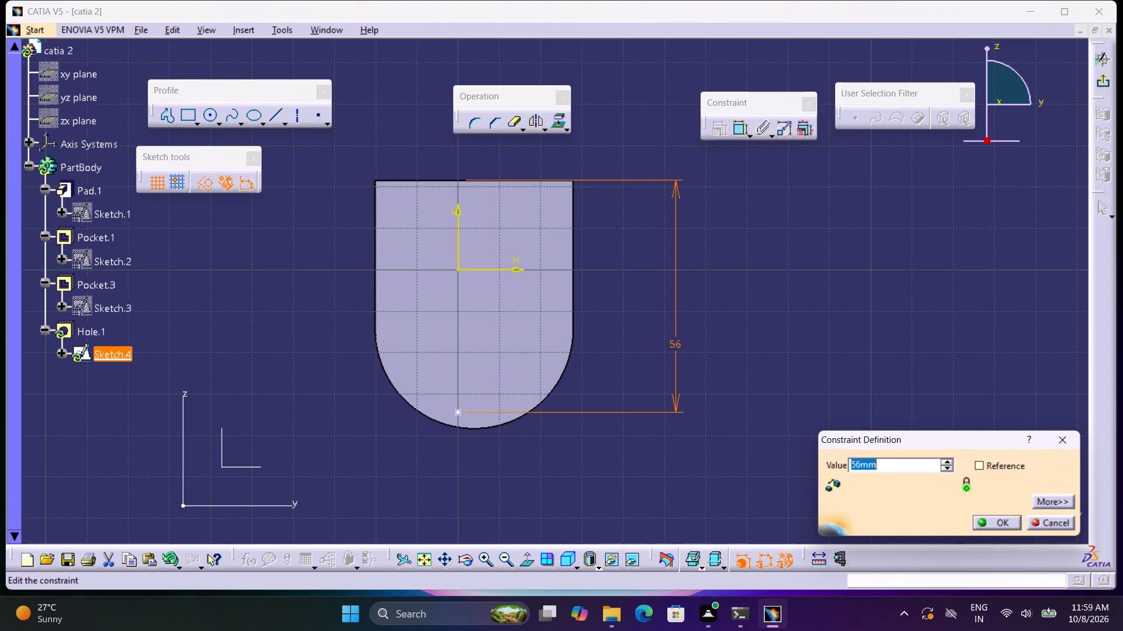
key(4)
key(BackSpace)
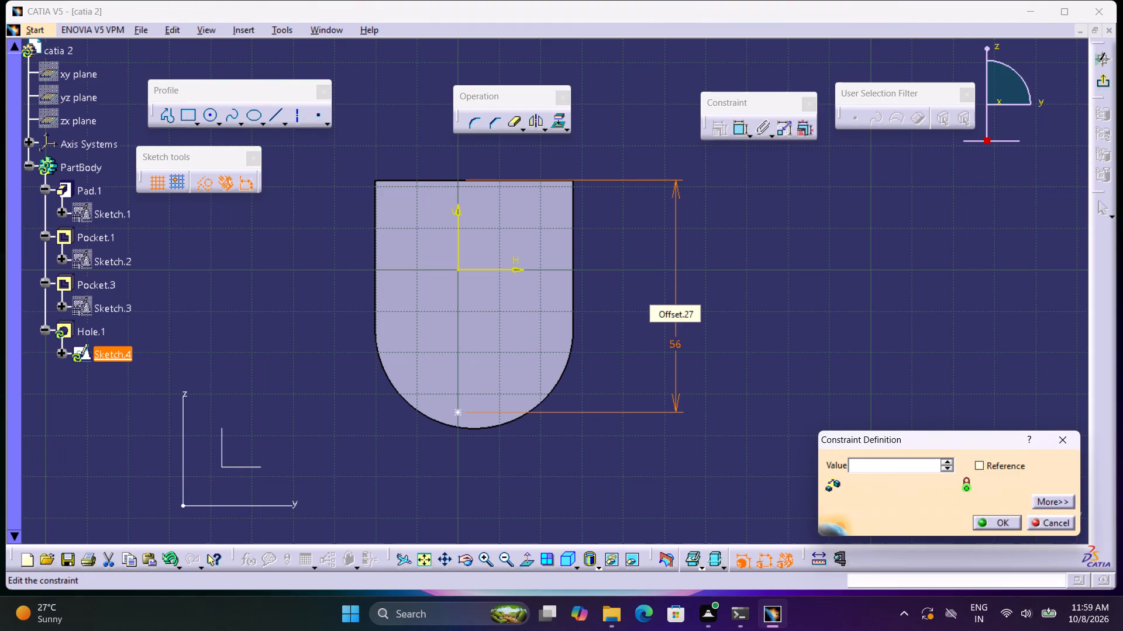
text(32)
key(Return)
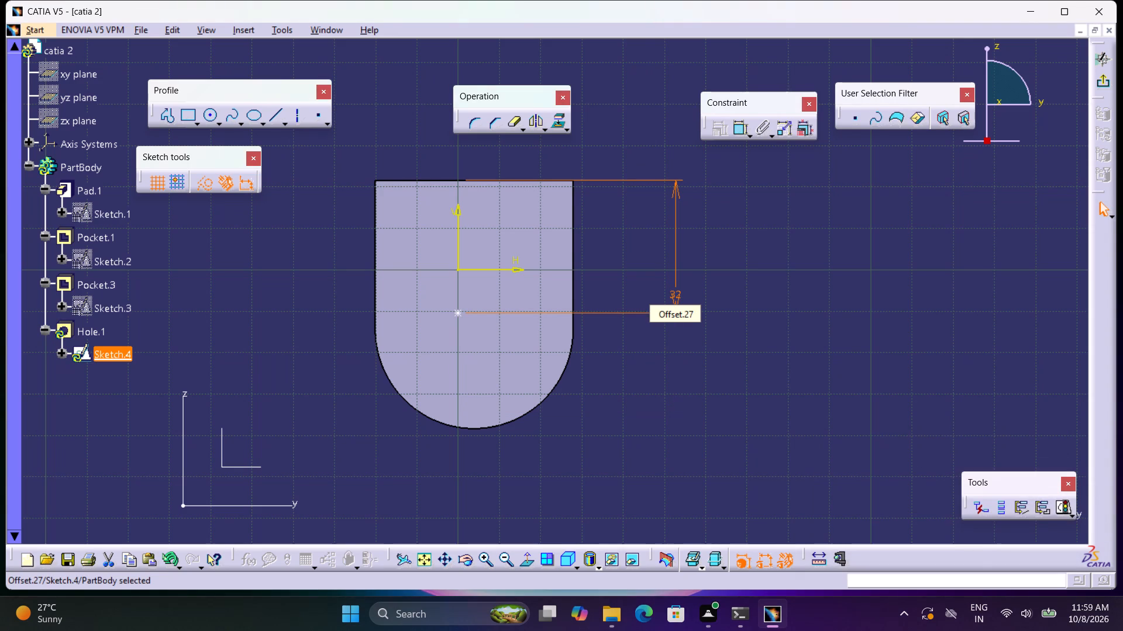
Dimension the hole centre's horizontal distance from the end face's vertical edge on the positive y side.
click(454, 312)
click(734, 133)
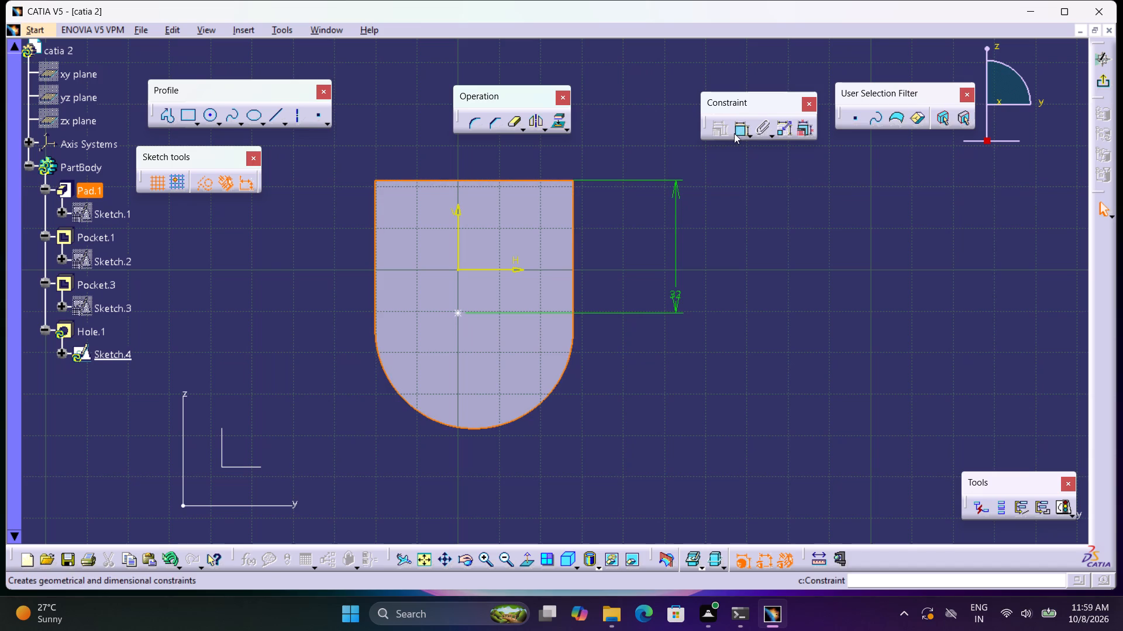
click(460, 311)
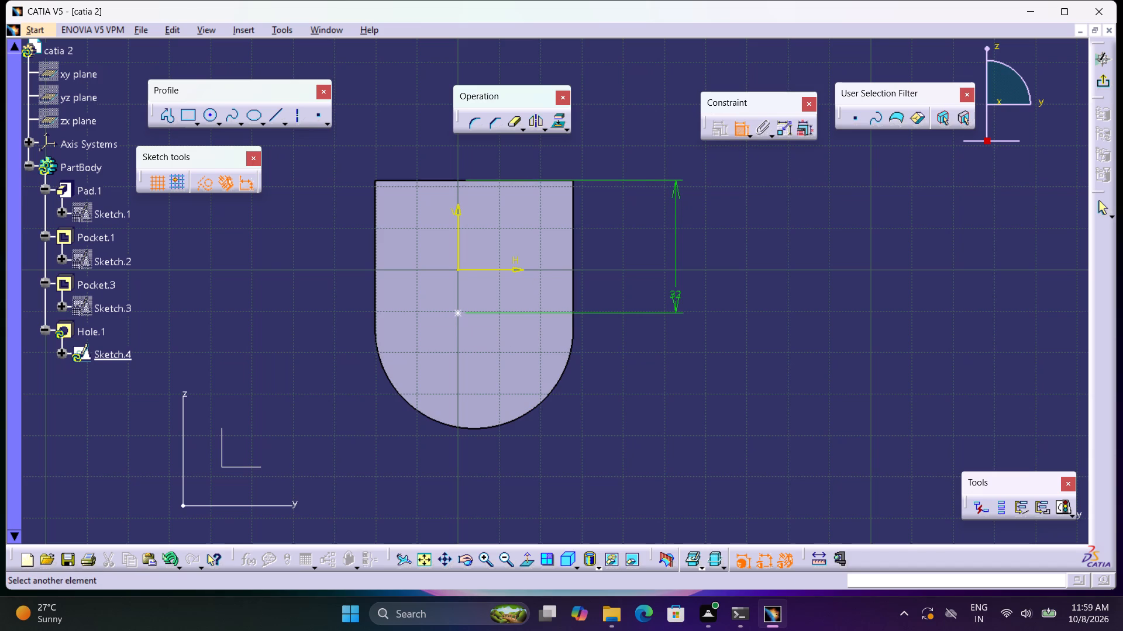
click(574, 287)
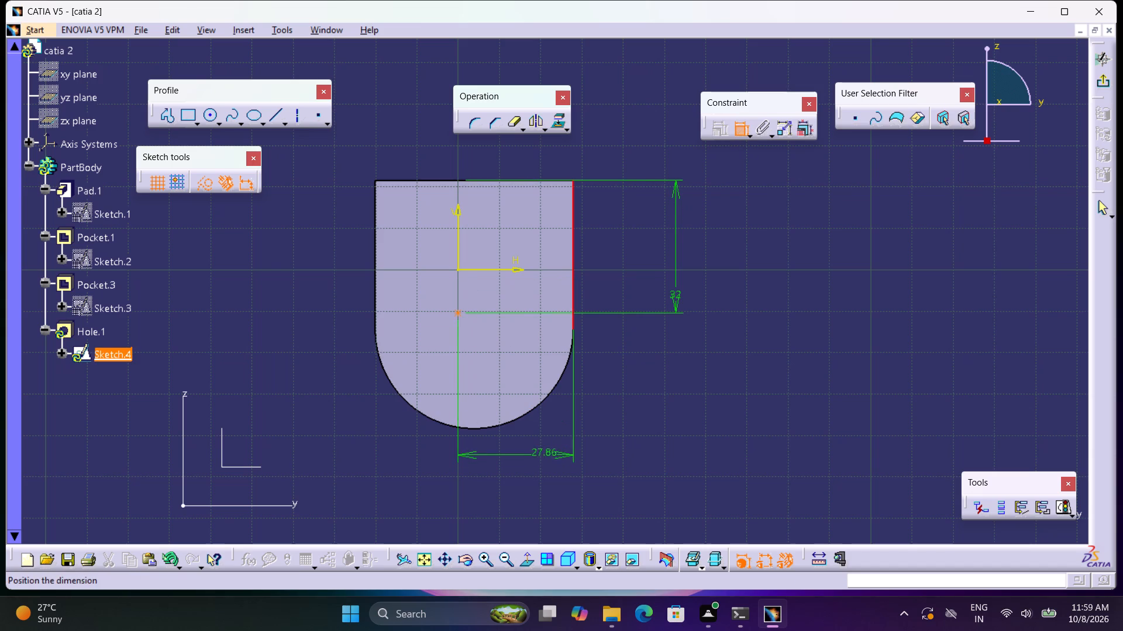
click(535, 469)
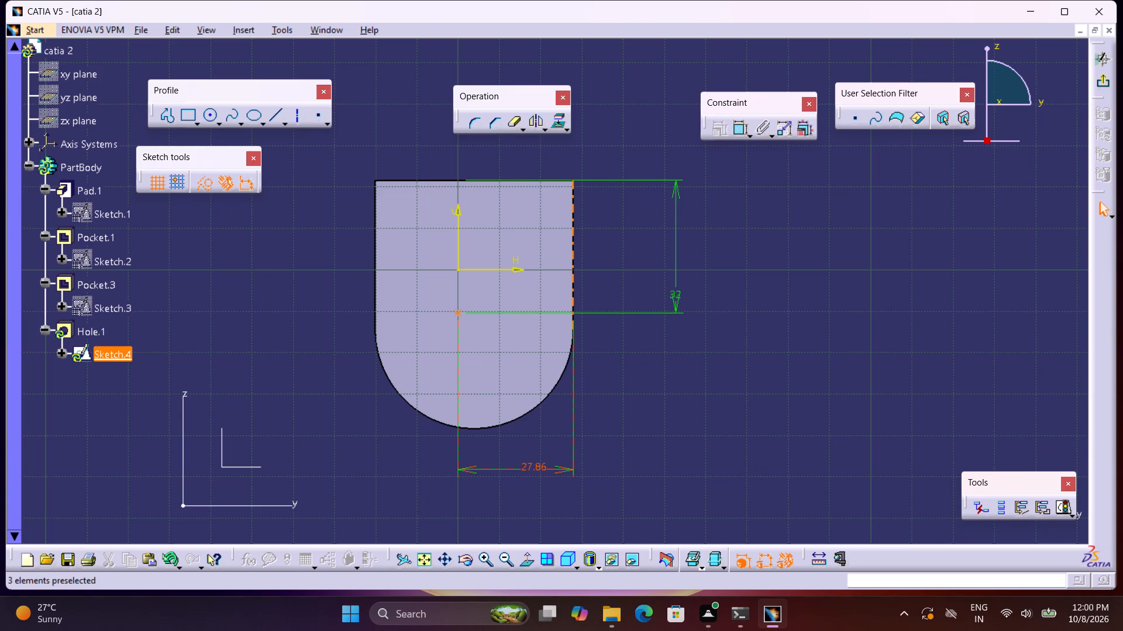
Exit the positioning sketch and set the hole centre's distance from the vertical side edge to 12 mm.
double_click(547, 464)
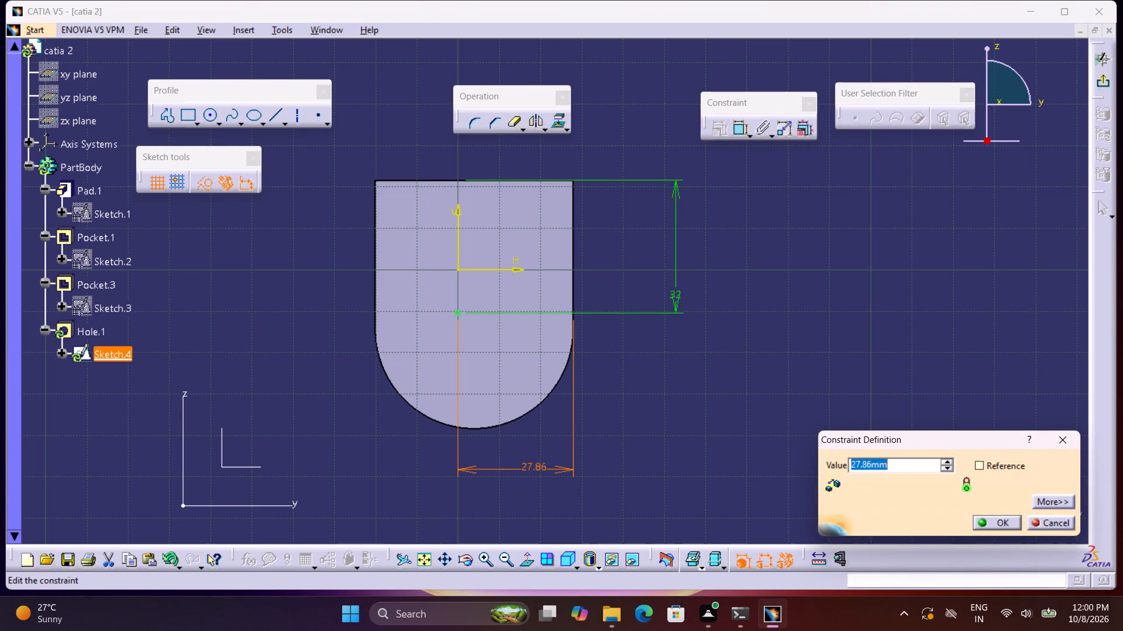
double_click(105, 210)
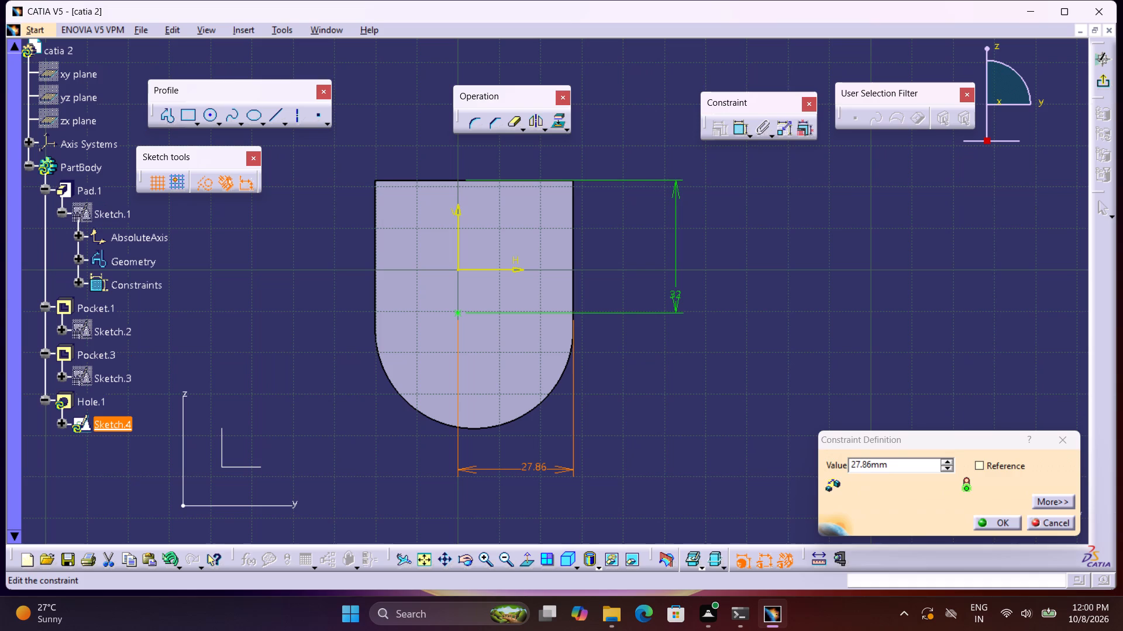
double_click(110, 214)
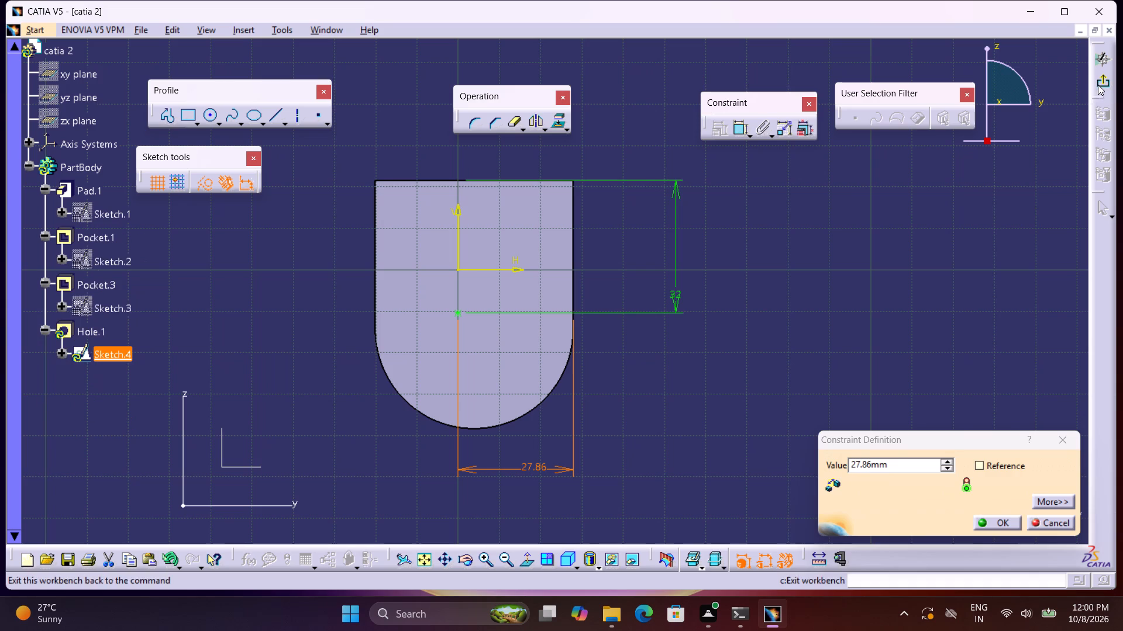
click(1098, 84)
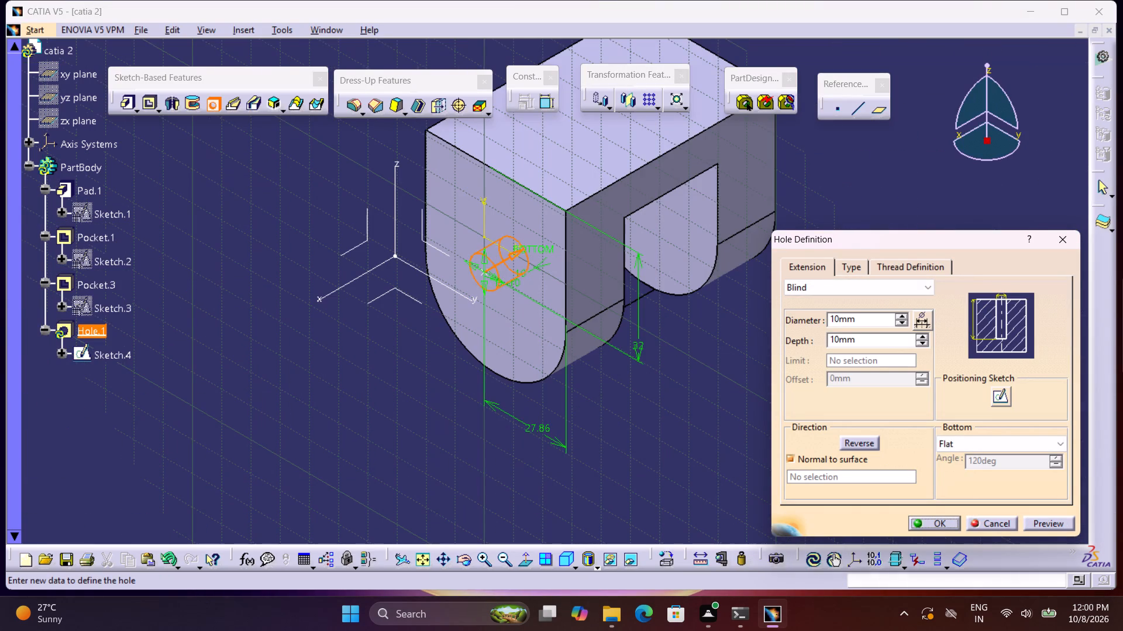
double_click(526, 425)
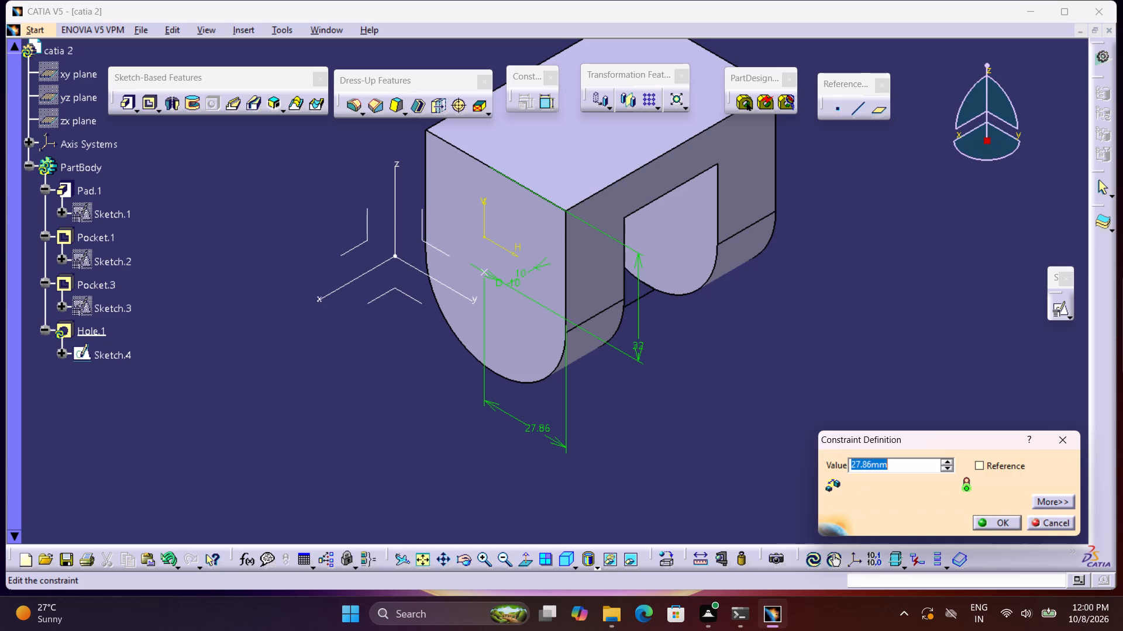
text(12)
key(Return)
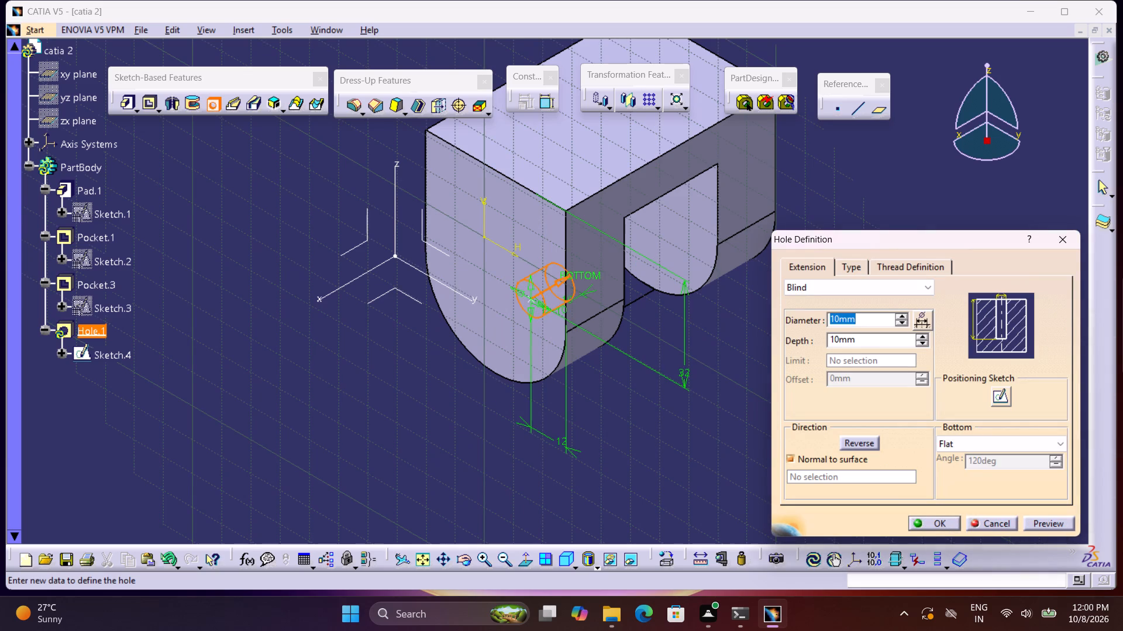
Set the hole centre's distance from the vertical side edge to 24 mm.
double_click(565, 446)
text(24)
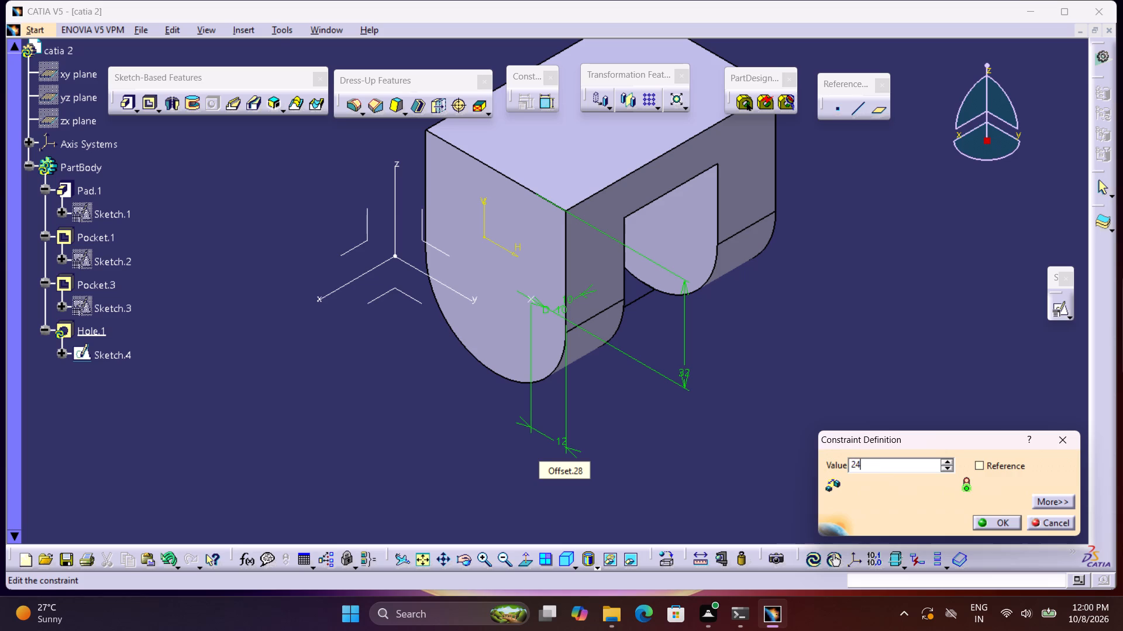
key(Return)
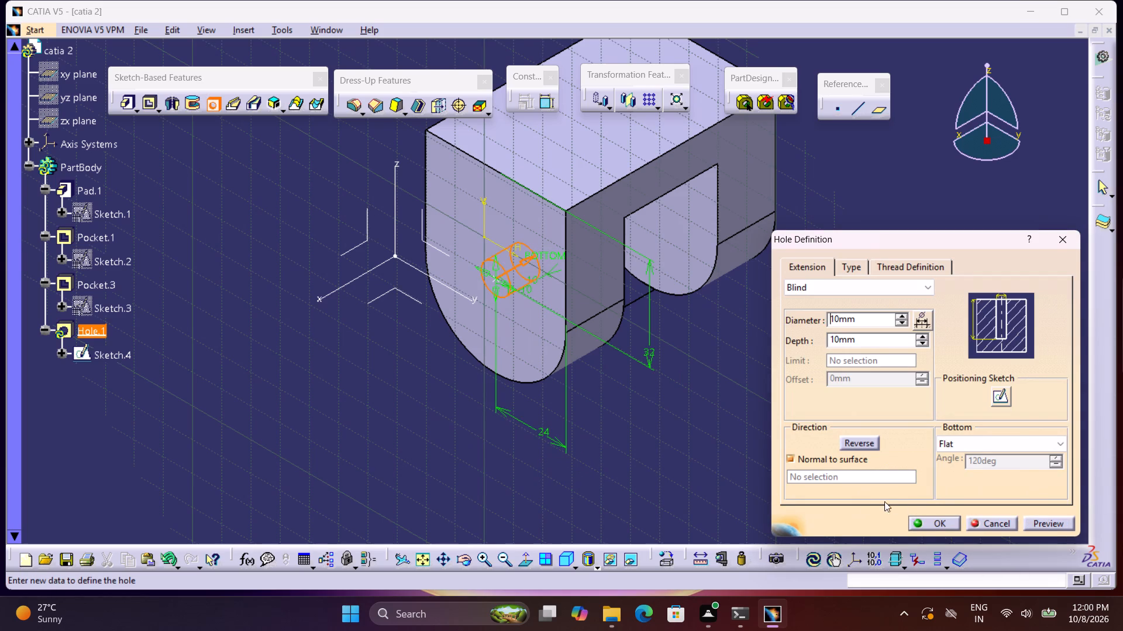
Reopen the hole's positioning sketch, check the constraint to the vertical side edge, and return to the hole definition.
double_click(92, 331)
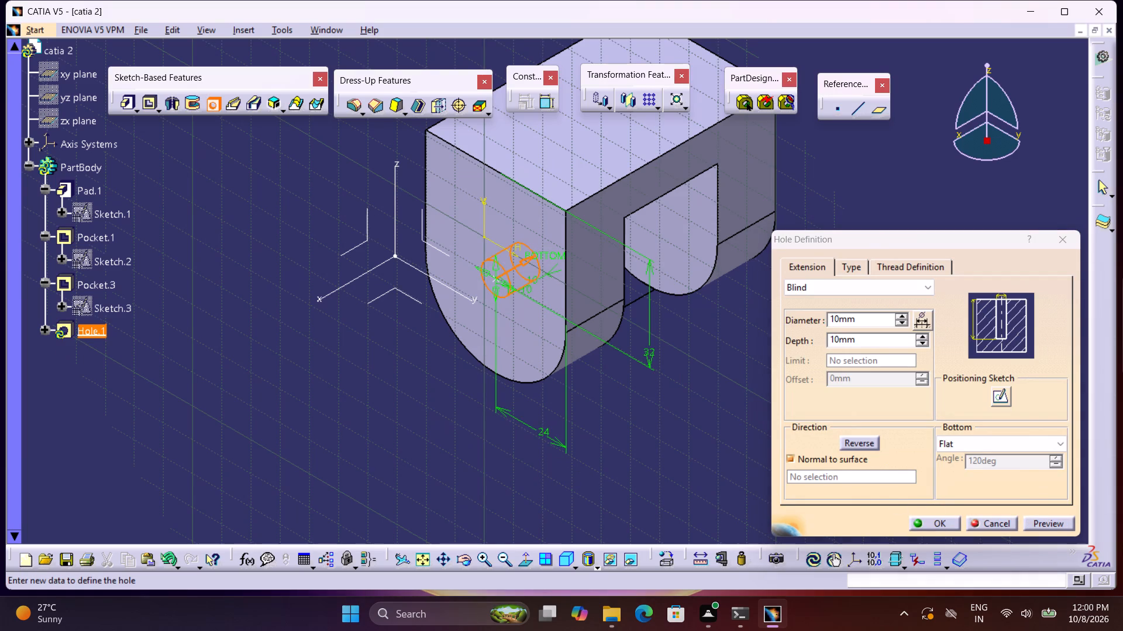
click(999, 398)
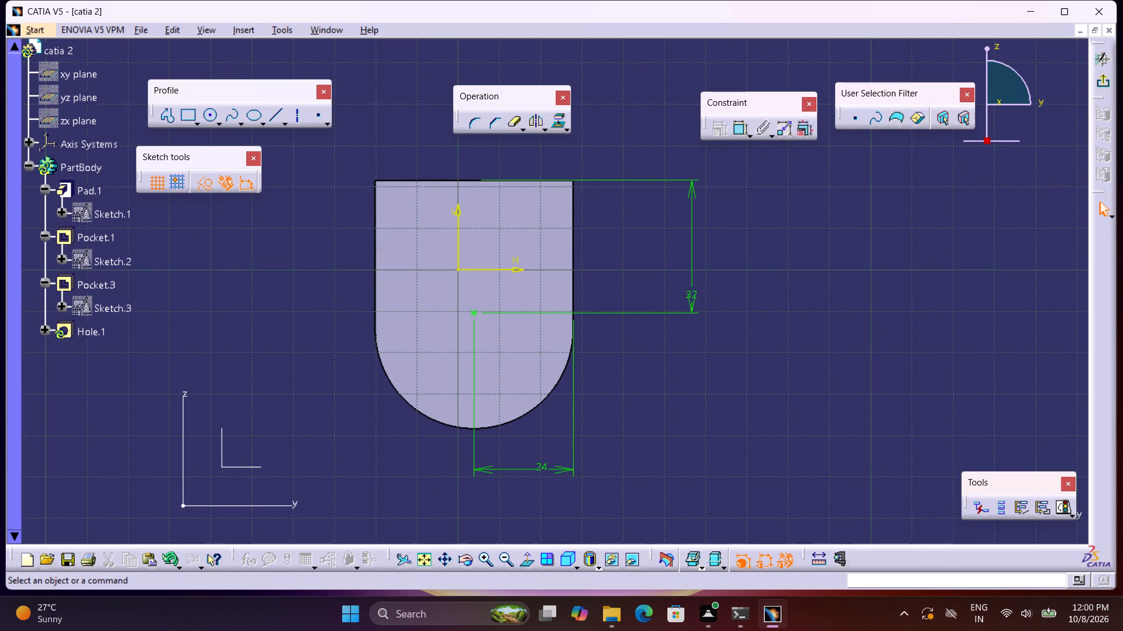
double_click(539, 470)
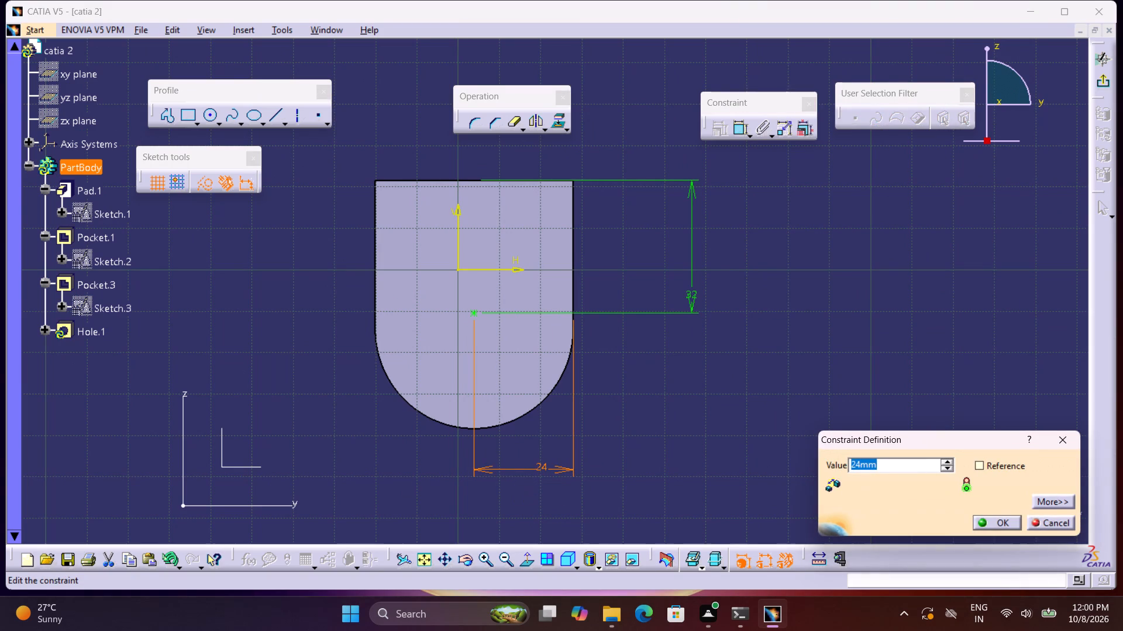
click(983, 518)
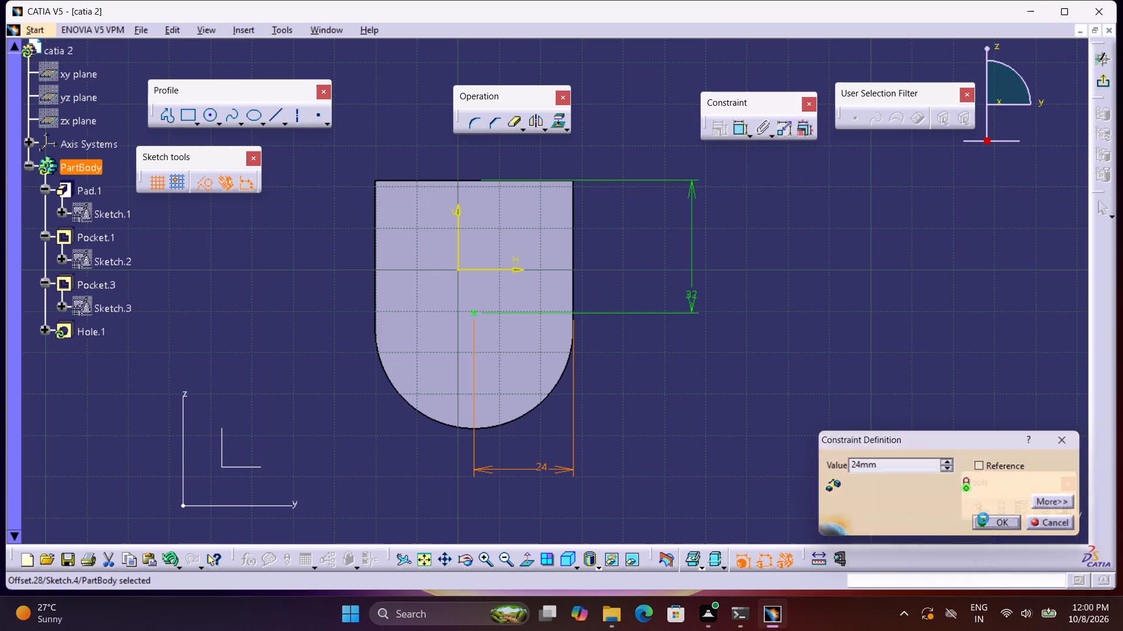
click(1105, 77)
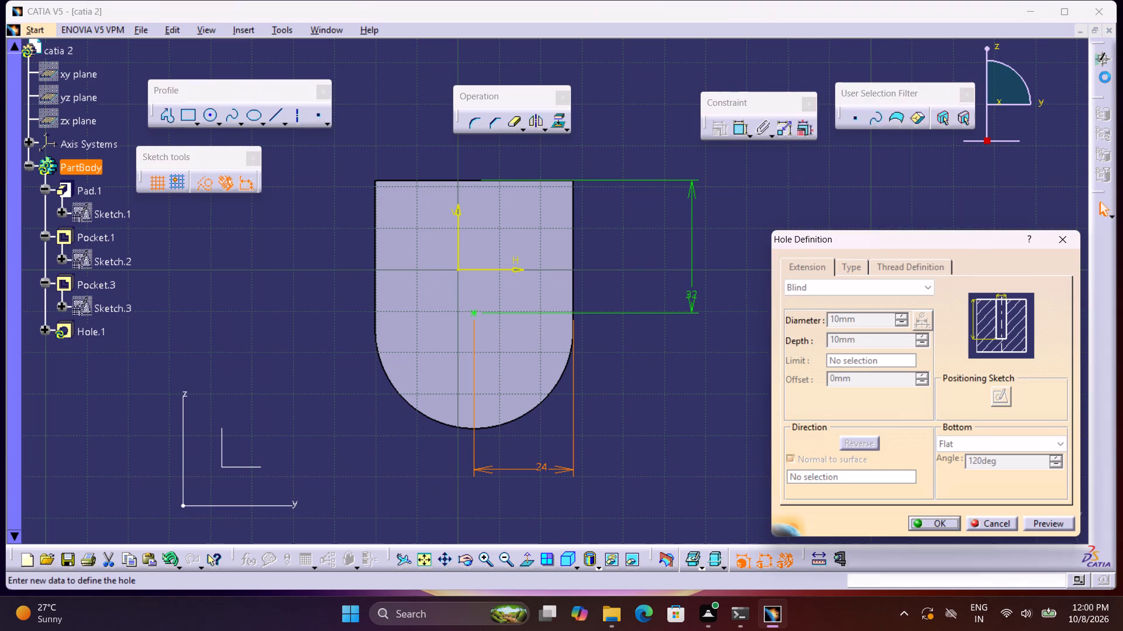
Set the hole's extension to Up To Last and create the hole.
click(901, 283)
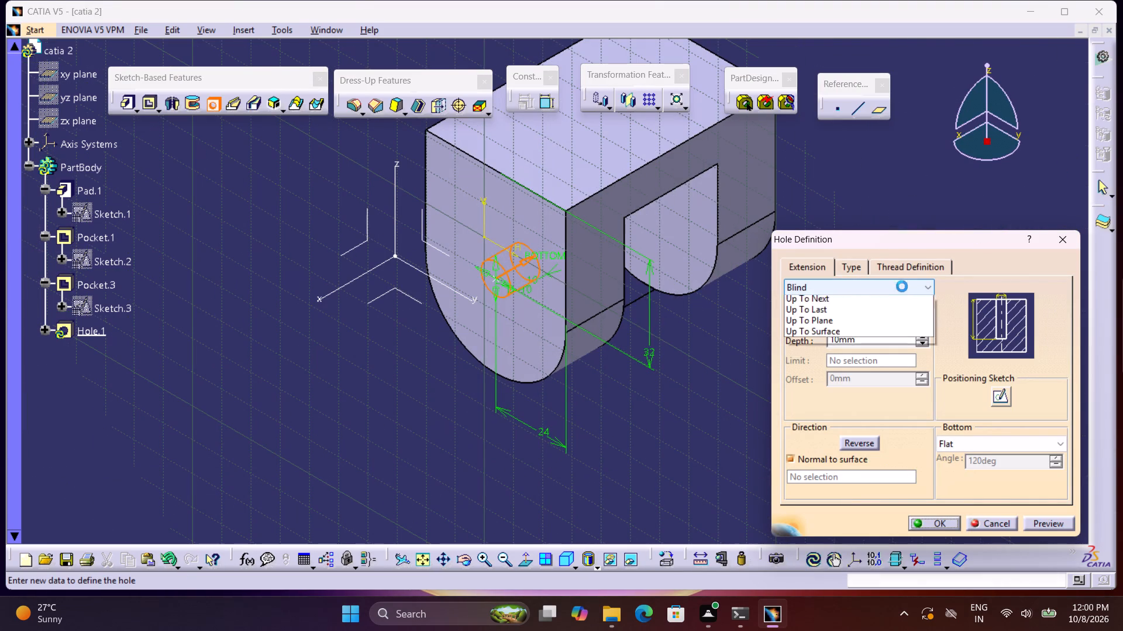
click(870, 324)
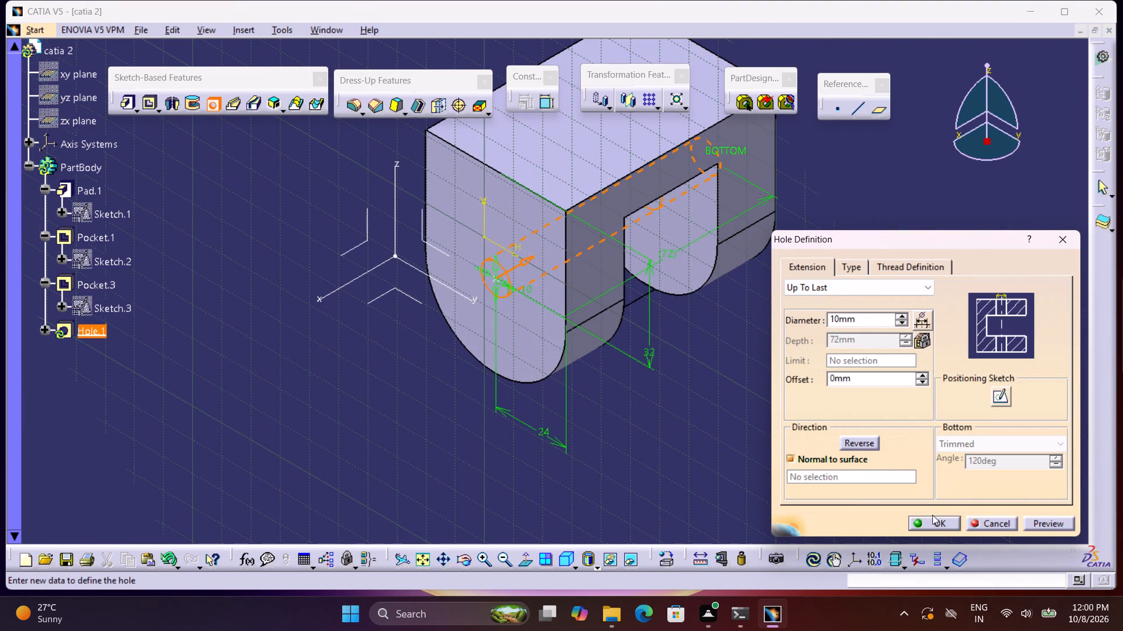
click(933, 523)
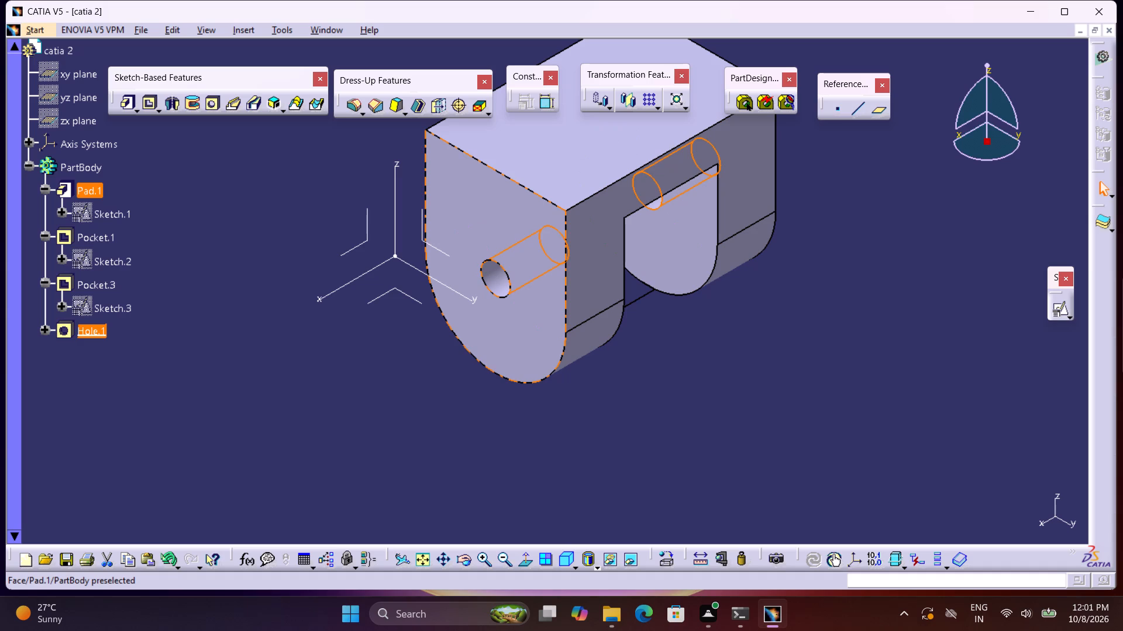
Edit the hole on the U-shaped end face and set its diameter to 22 mm.
double_click(511, 283)
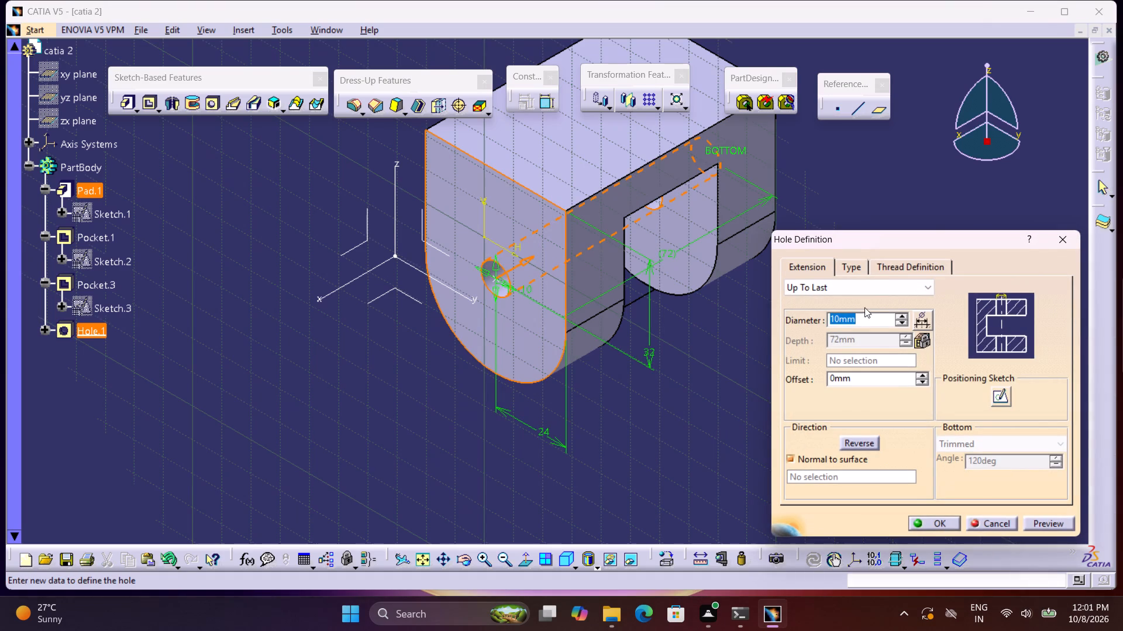
drag(864, 318, 738, 318)
text(22)
key(Return)
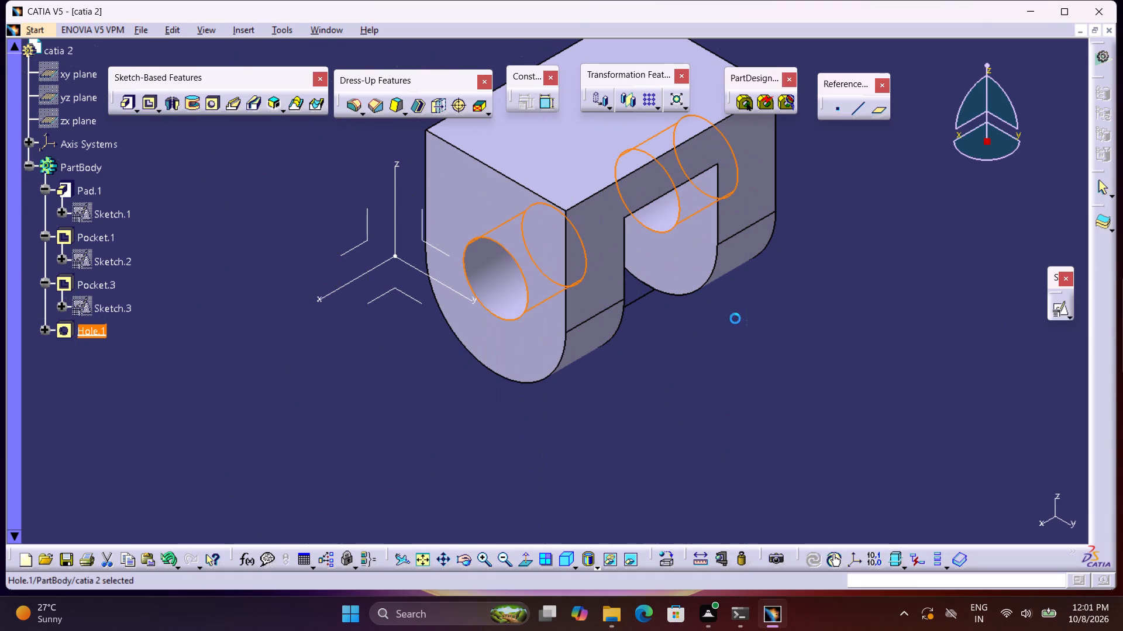
click(734, 360)
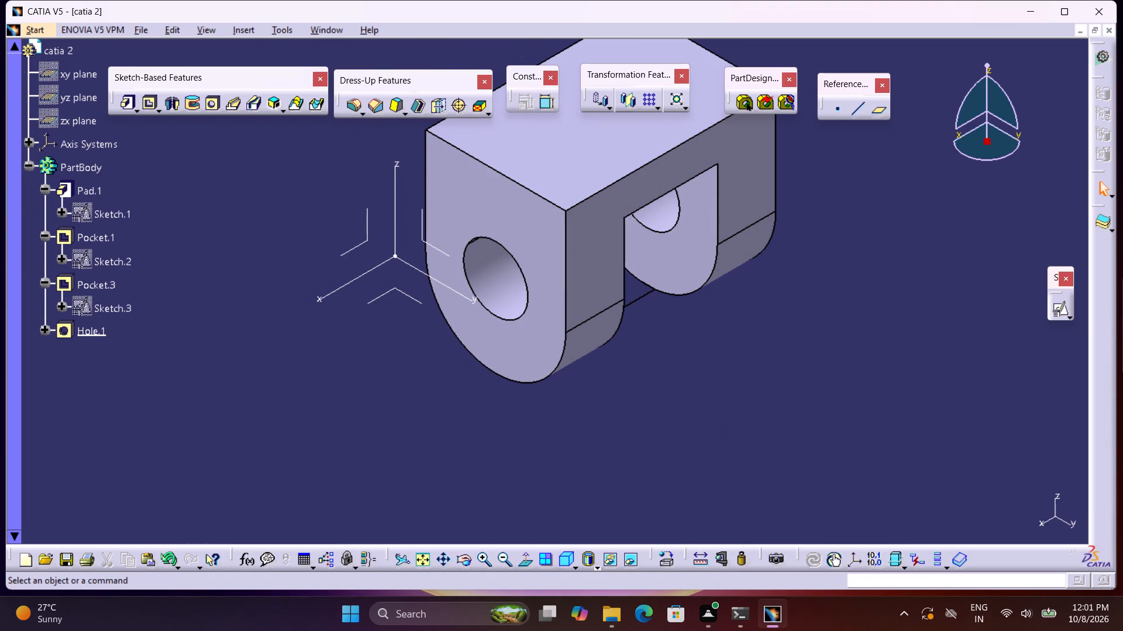
Start a positioned sketch on the pad's flat top face with the axes swapped and V reversed.
middle_drag(752, 414, 800, 557)
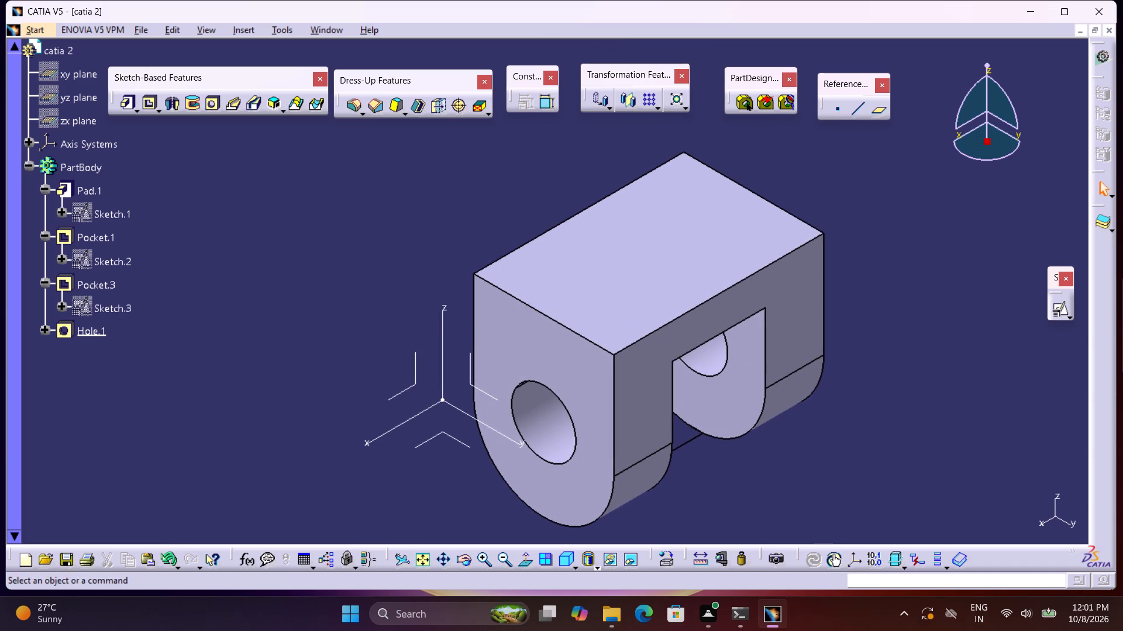
click(1060, 307)
click(760, 248)
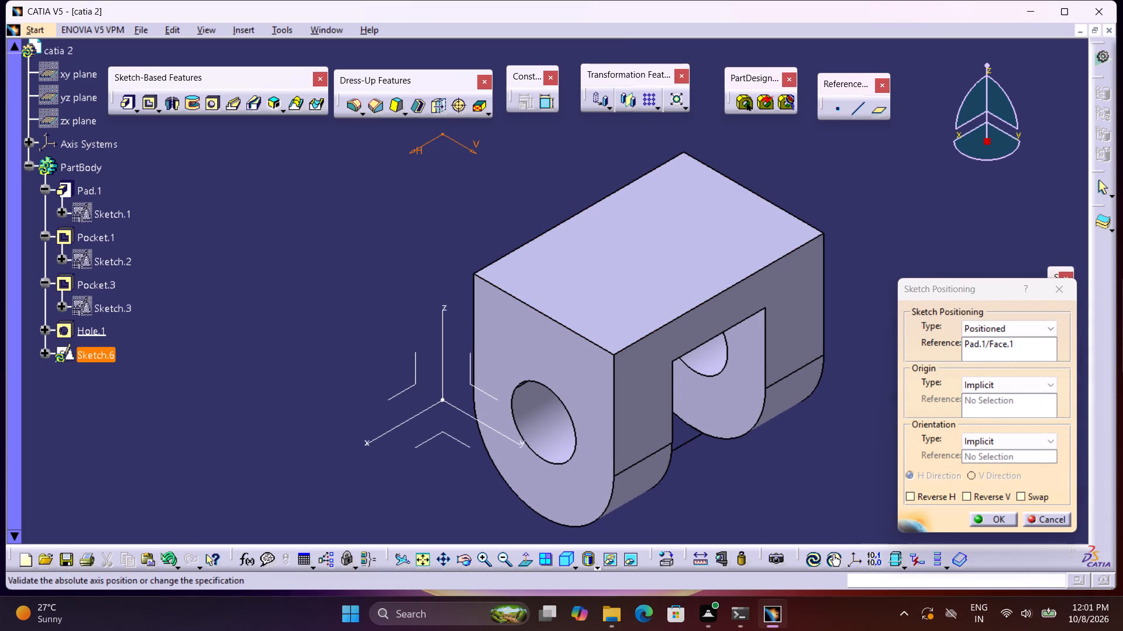
click(1021, 495)
click(991, 497)
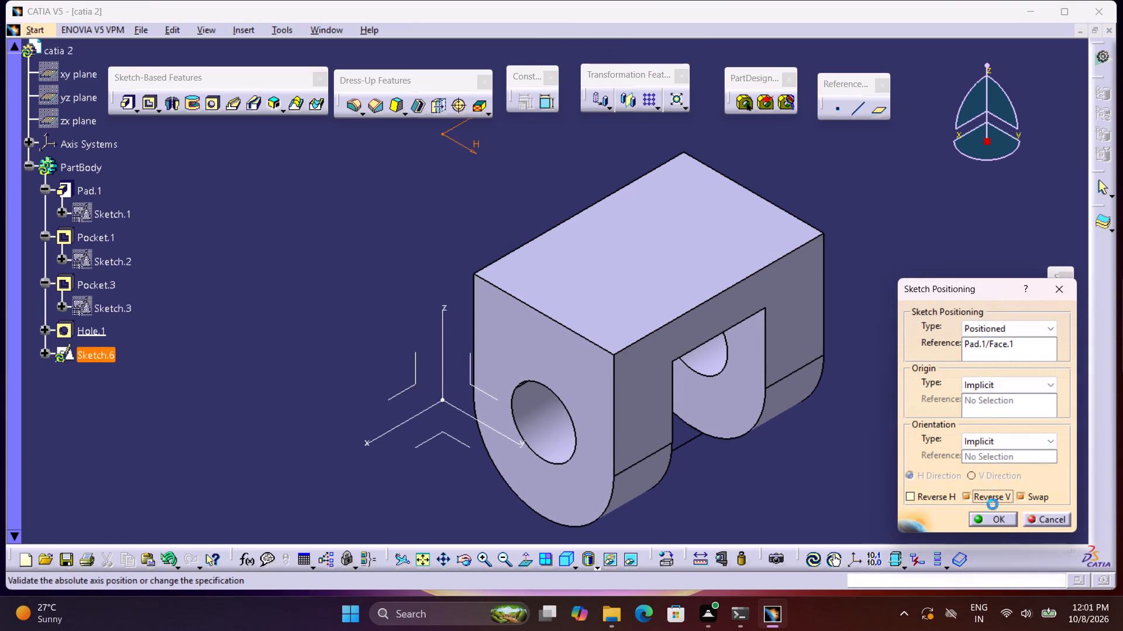
click(992, 520)
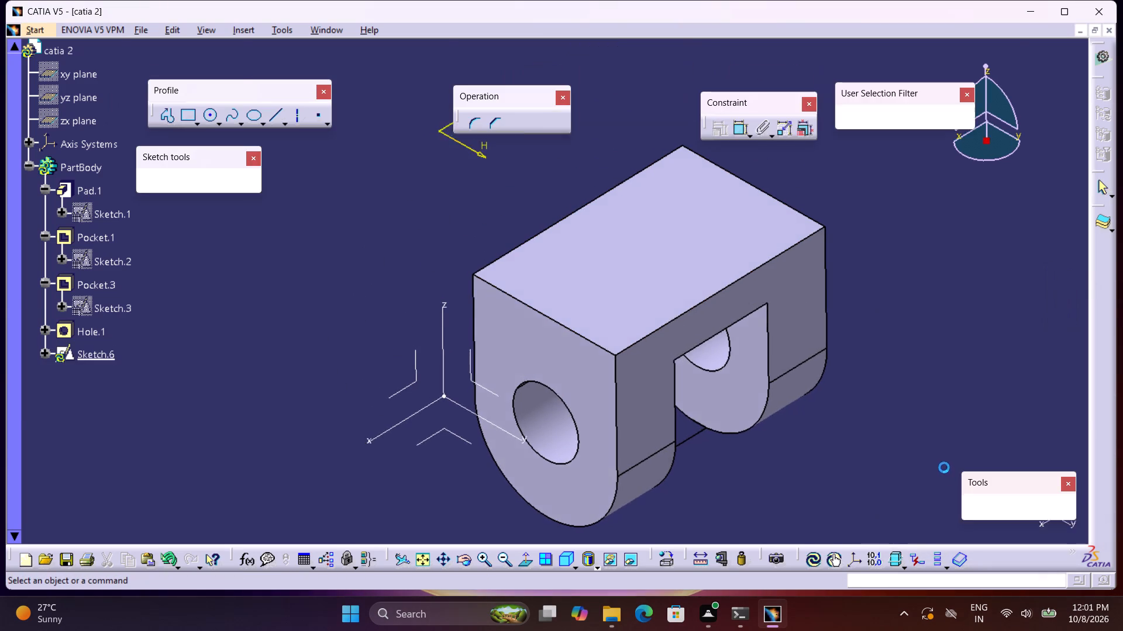
Sketch a rectangle about 18 mm deep across the top face's width, starting at its corner on the negative x end.
middle_drag(866, 369, 855, 602)
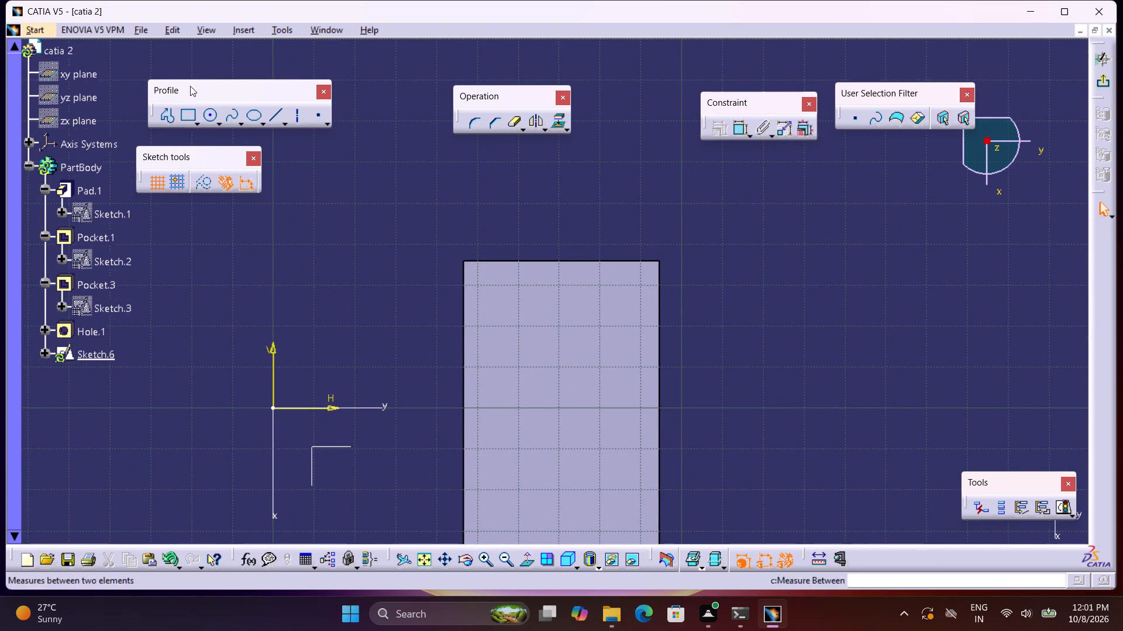
click(191, 113)
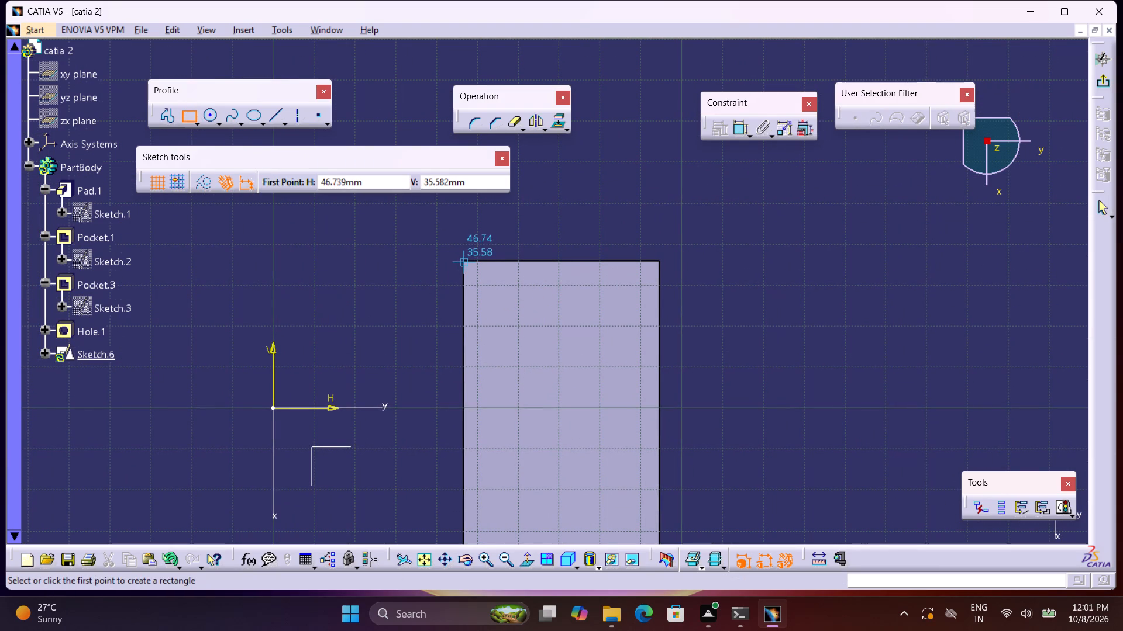
click(464, 262)
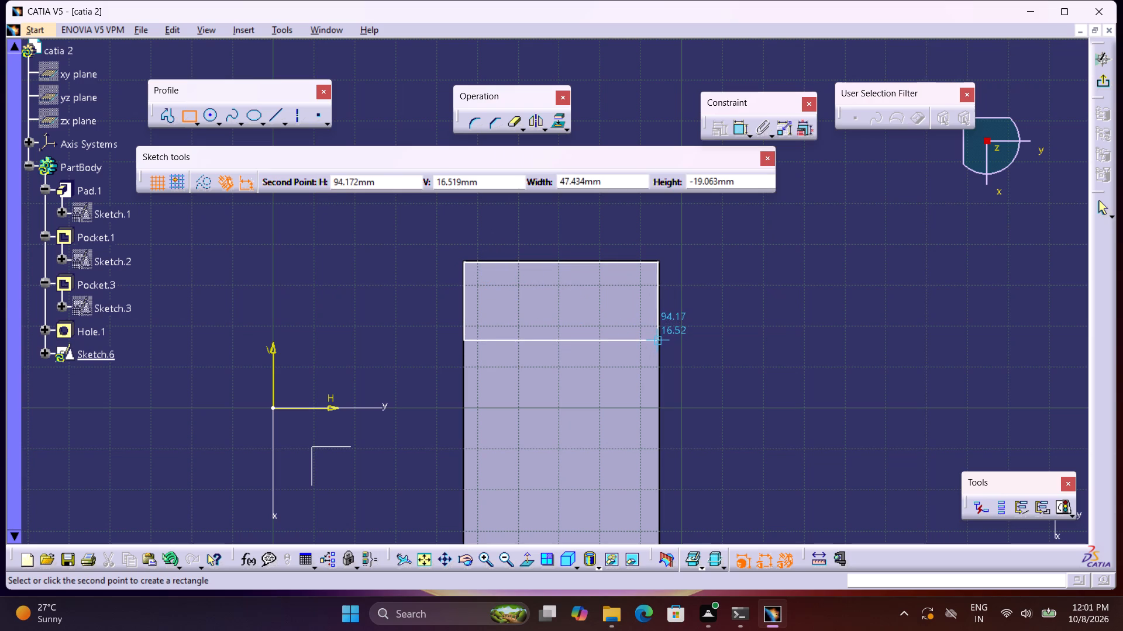
click(660, 337)
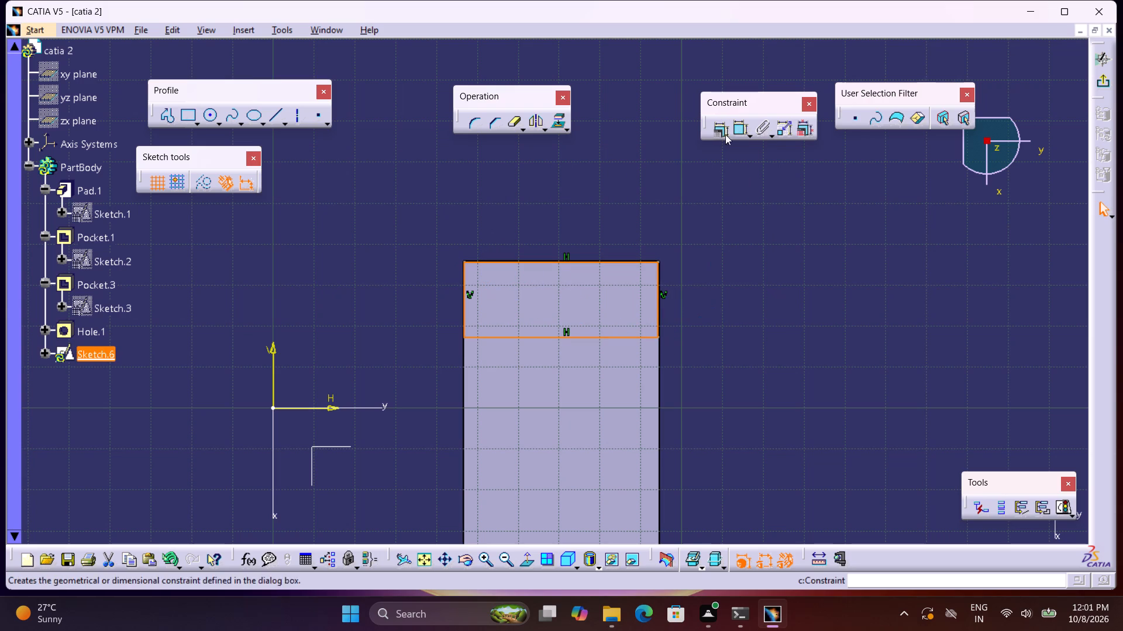
Dimension the rectangle's short side and set it to 8 mm.
click(746, 127)
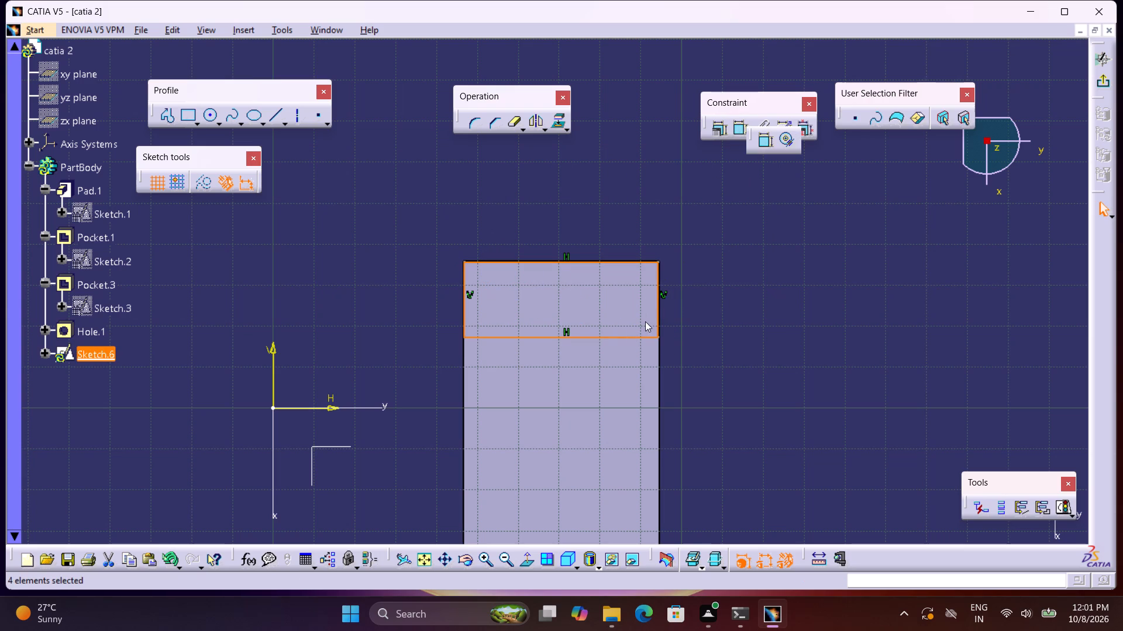
click(743, 126)
click(740, 129)
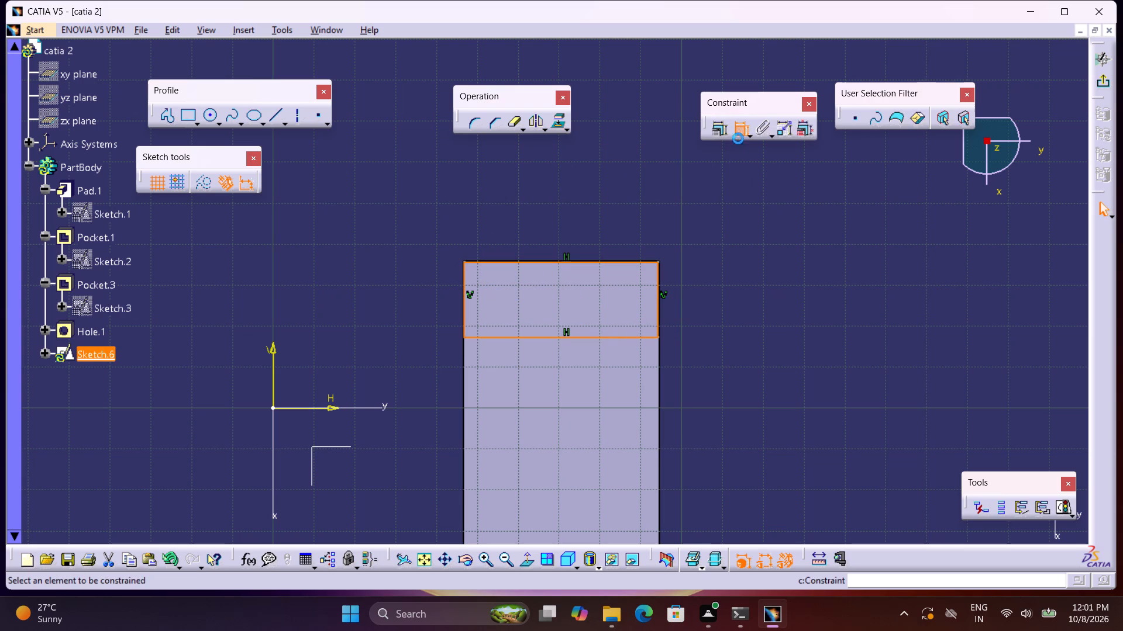
click(659, 298)
click(723, 297)
double_click(723, 294)
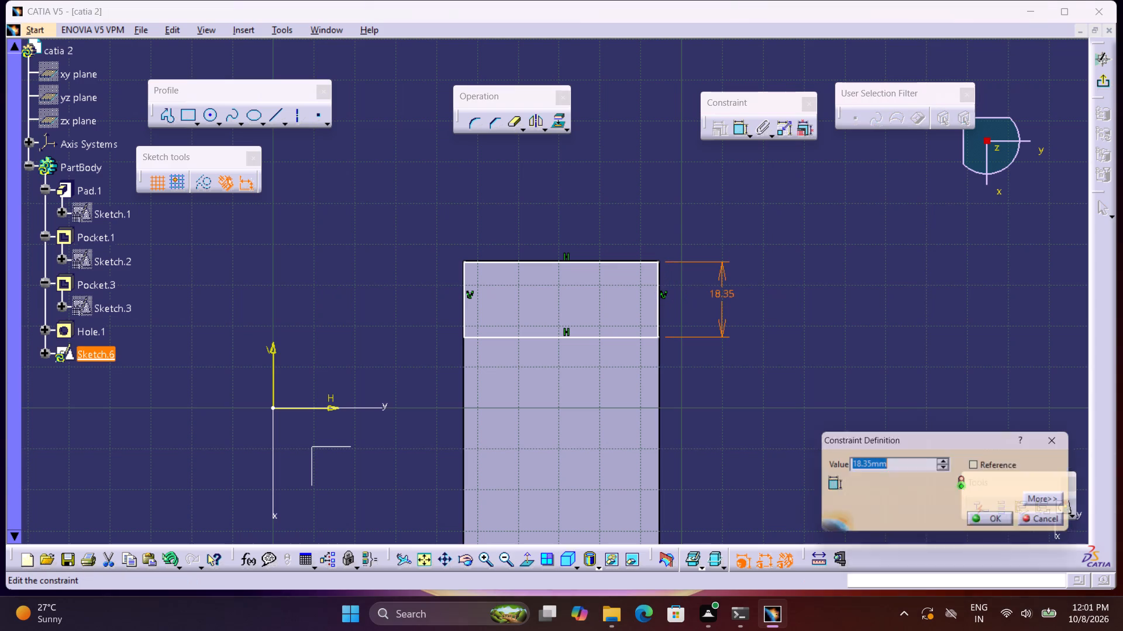
key(8)
key(Return)
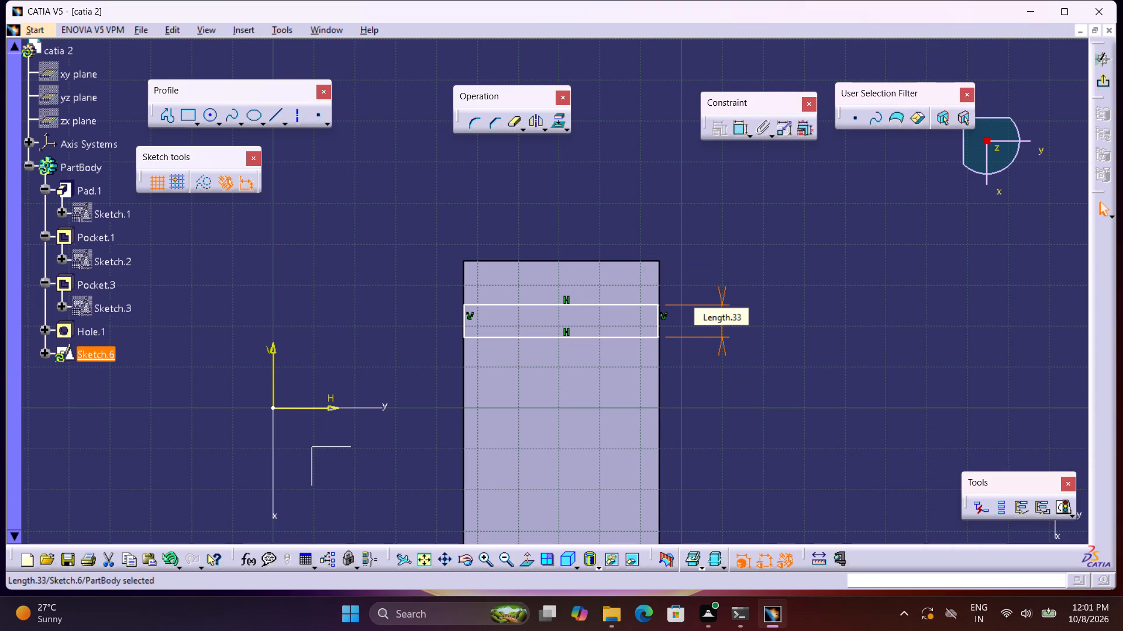
Make the rectangle's outer long side coincident with the top face's end edge.
click(601, 303)
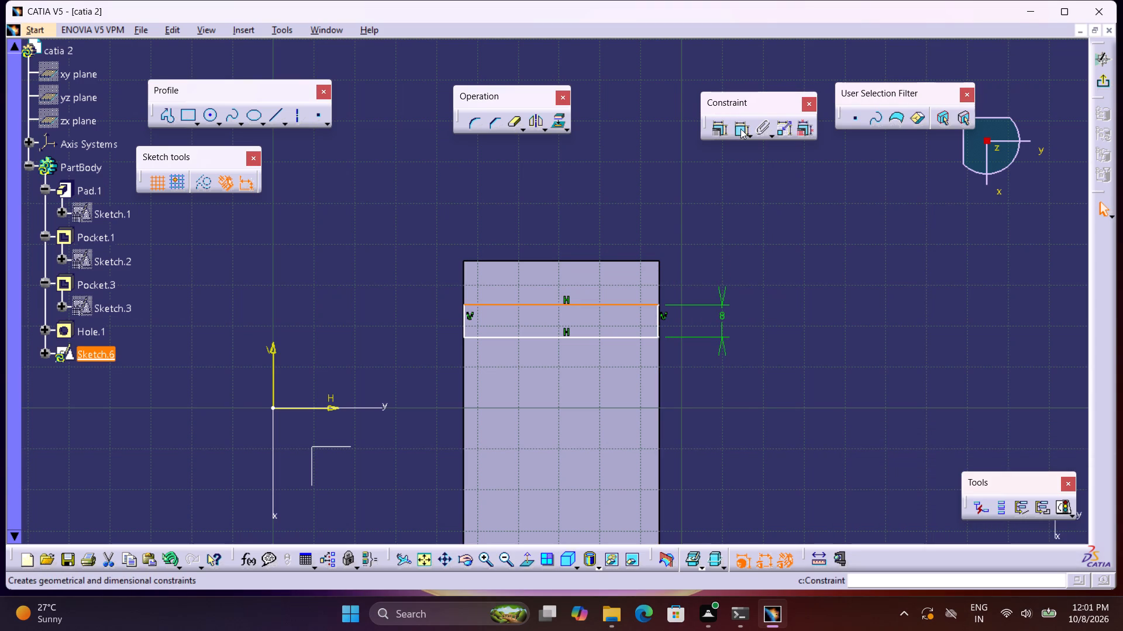
click(741, 128)
click(639, 260)
right_click(642, 260)
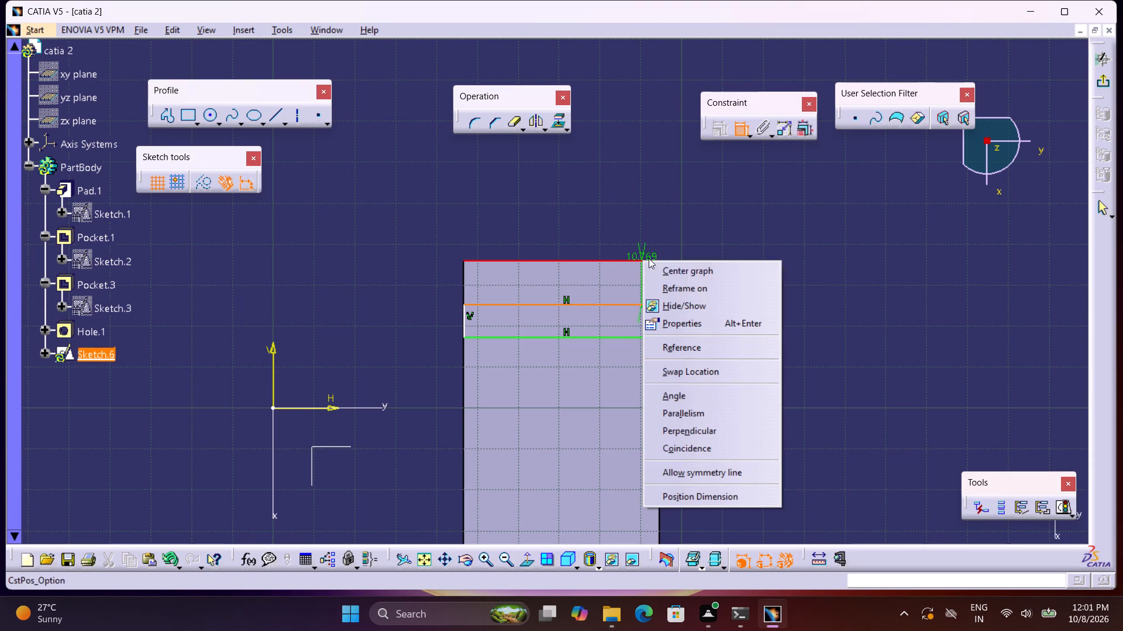
click(694, 451)
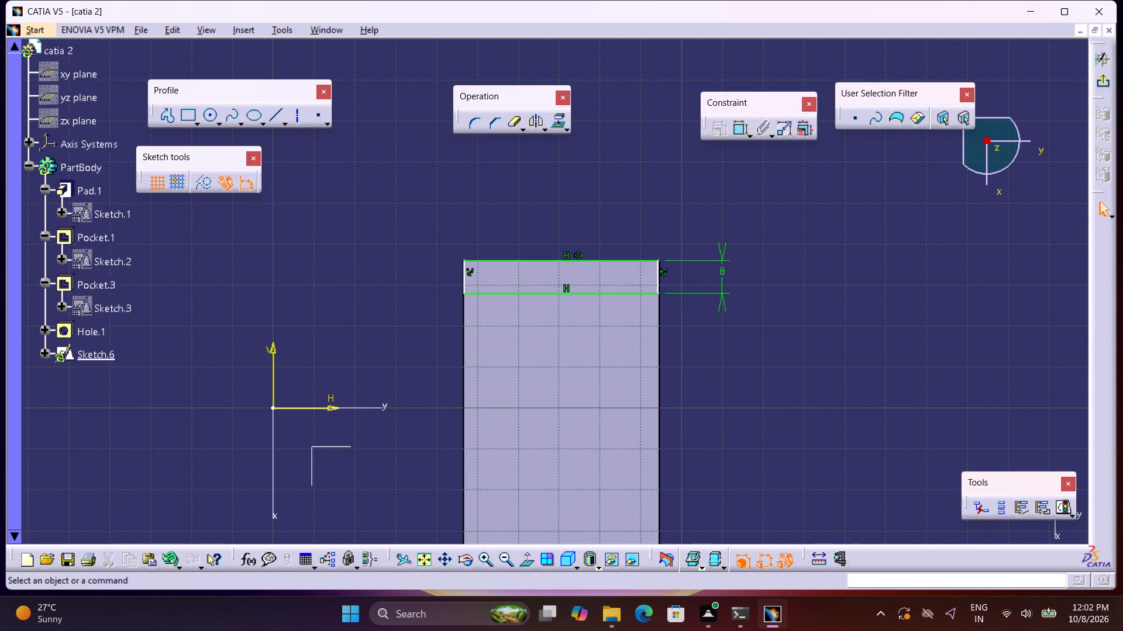
Set the rectangle's short side to 72-56 (16 mm) and exit the sketch.
double_click(717, 291)
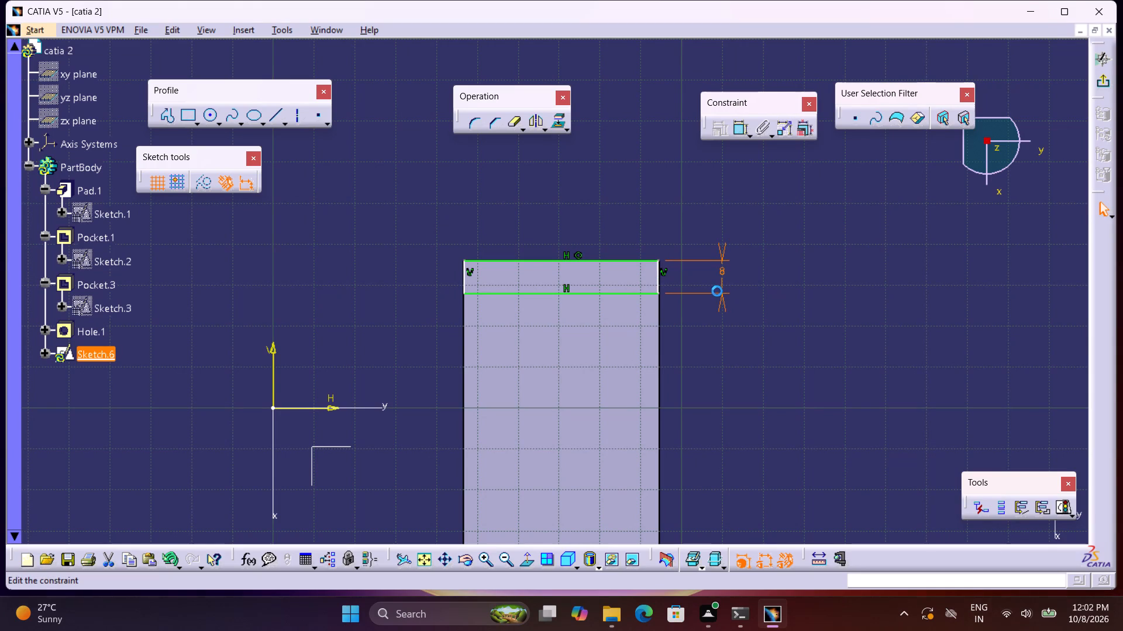
text(72-56)
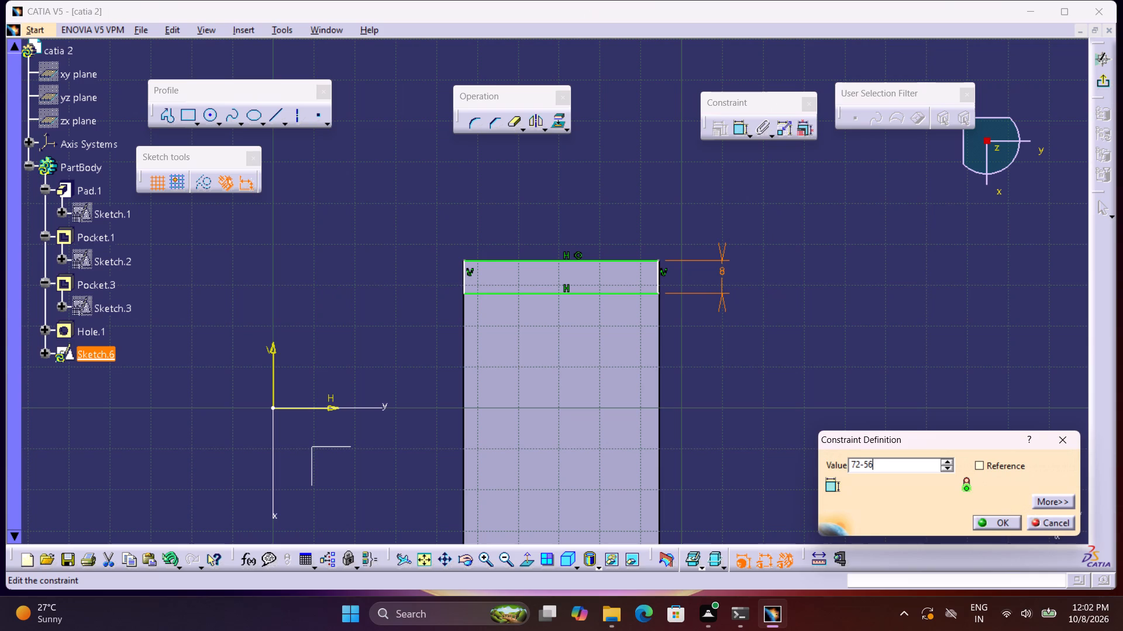
key(Return)
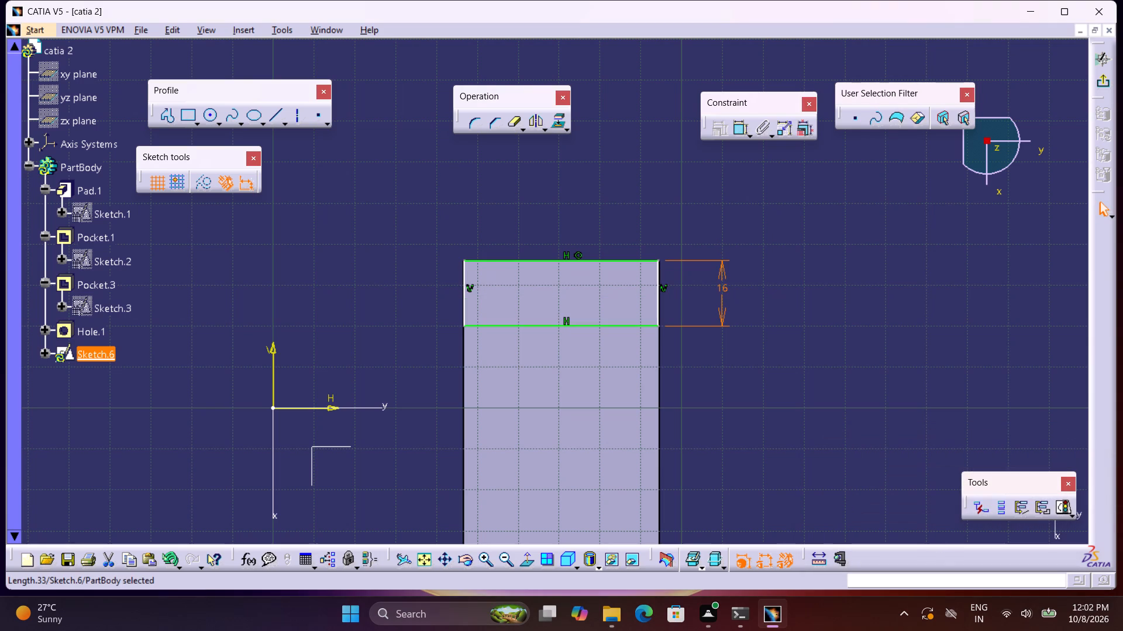
click(1110, 82)
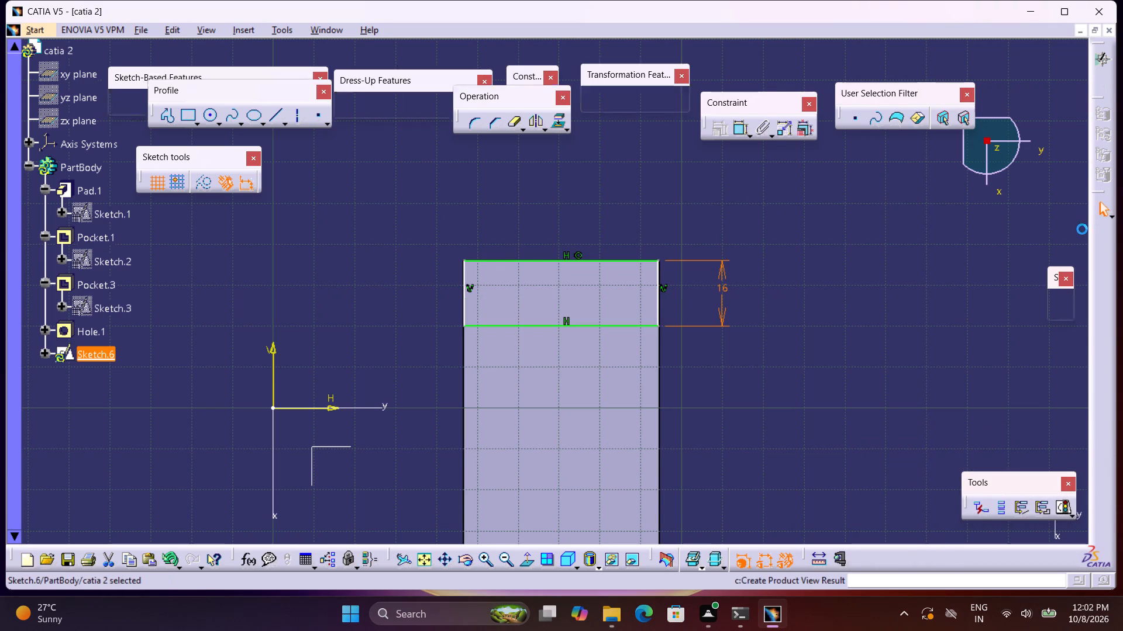
Pad the 16 mm deep rectangle sketch upward from the top face to a length of 20 mm.
click(128, 98)
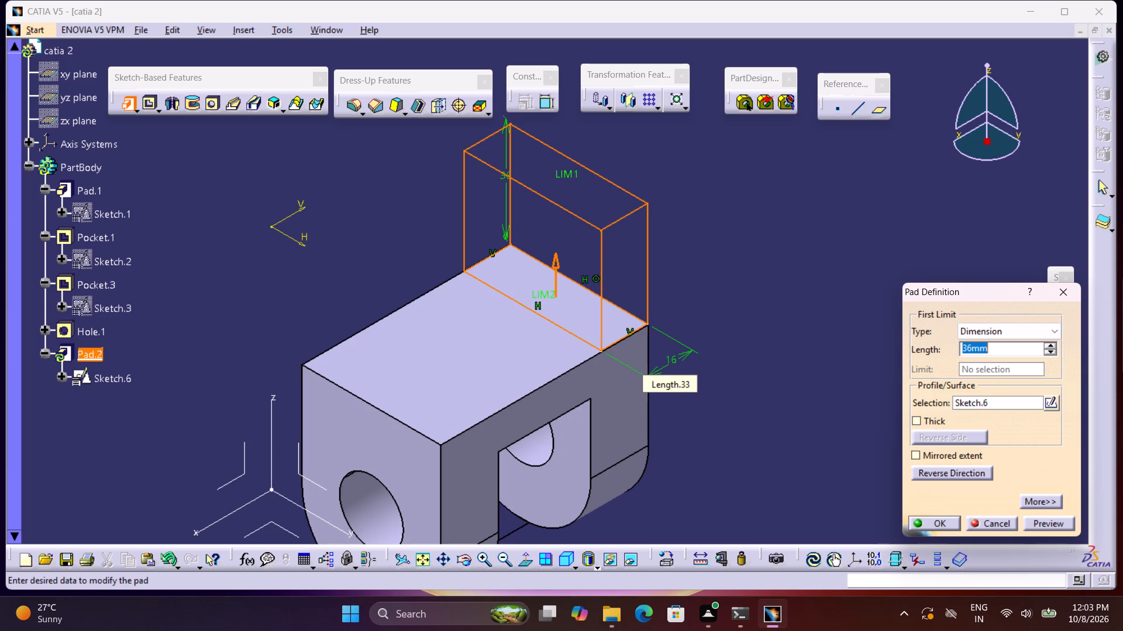
middle_drag(706, 278, 692, 252)
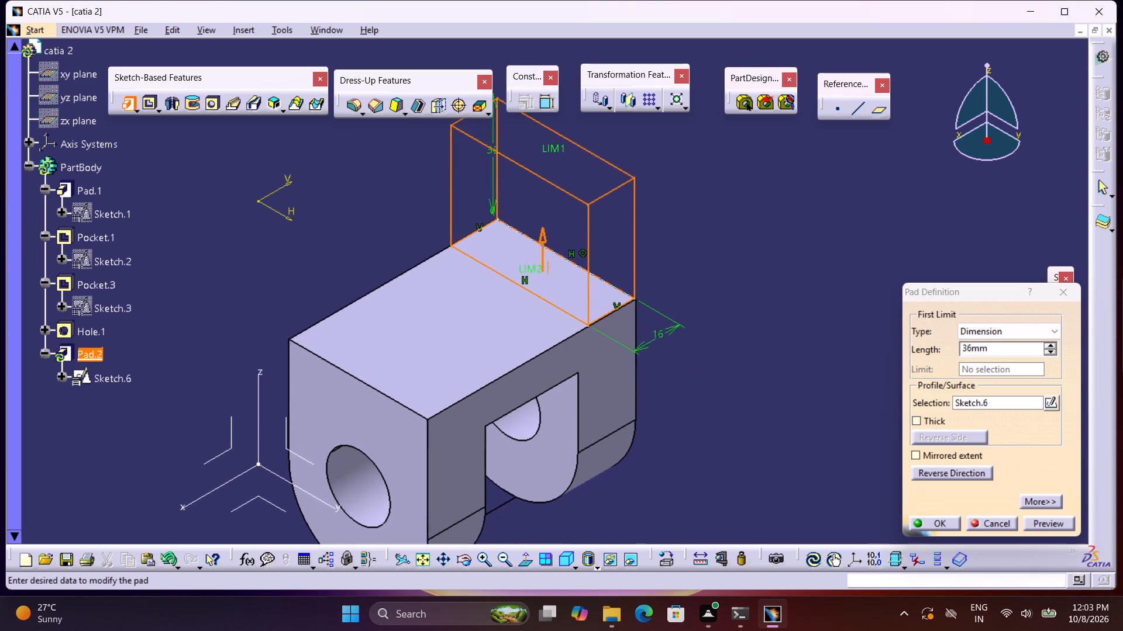
middle_drag(692, 252, 685, 244)
middle_click(685, 244)
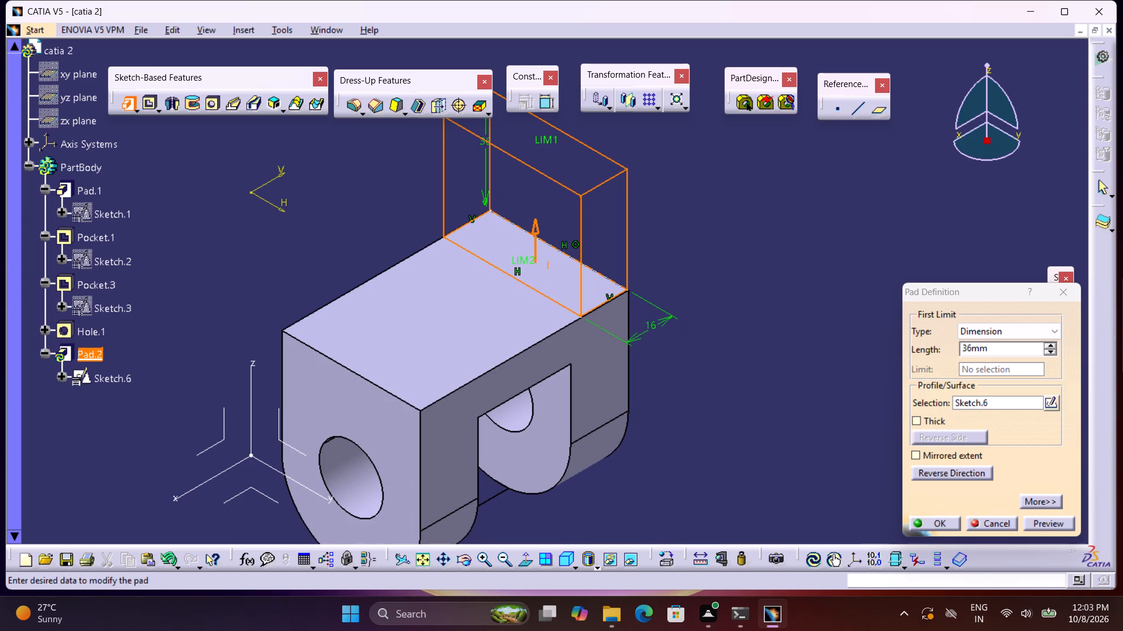
middle_drag(684, 245, 669, 219)
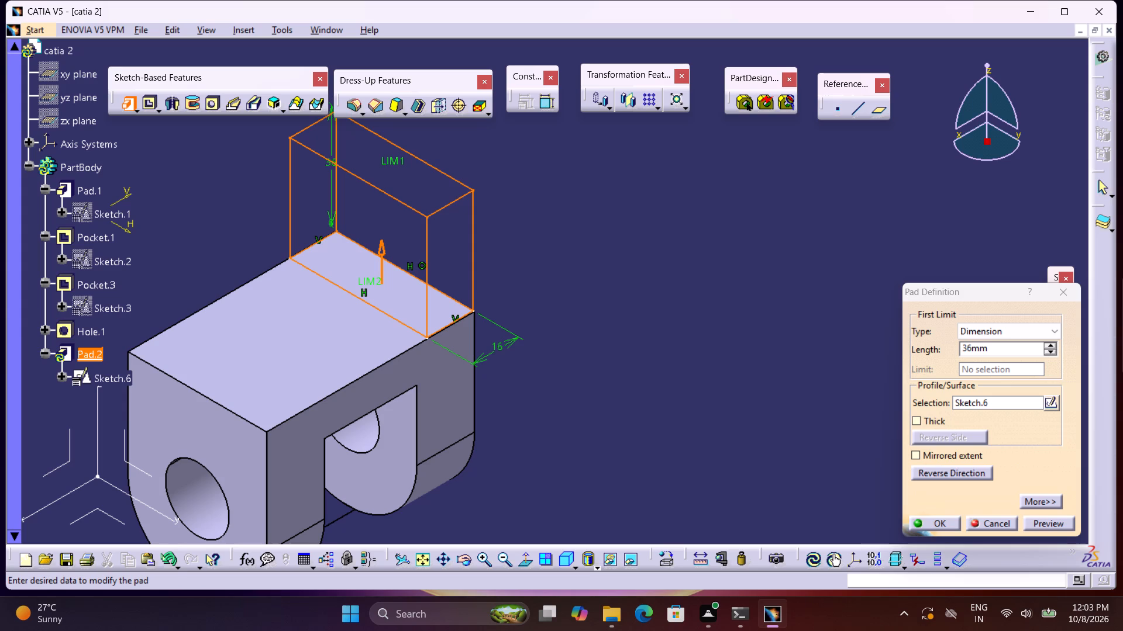
drag(1019, 349, 895, 363)
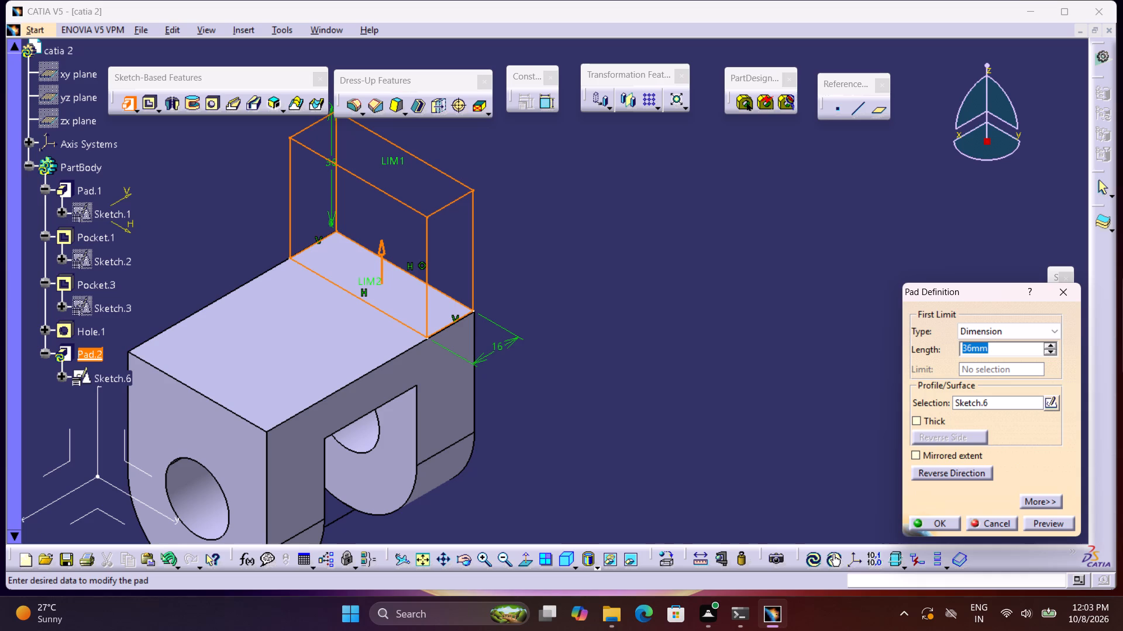
text(20)
key(Return)
click(831, 357)
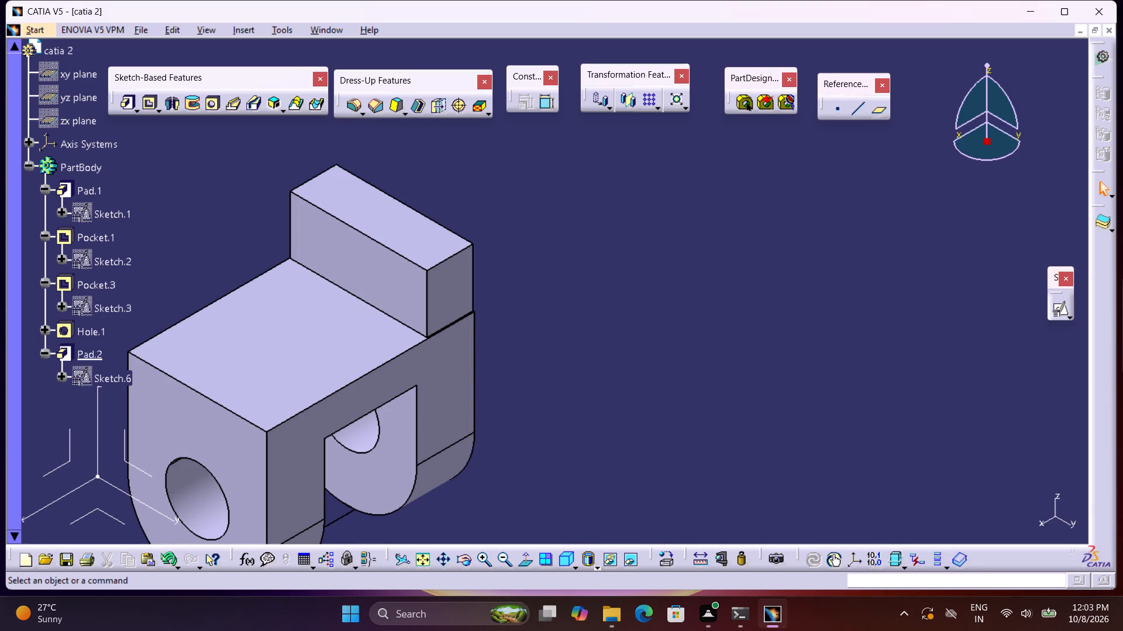
Edit the upright pad and set its sketch's 16 mm thickness dimension to 22 mm.
double_click(443, 306)
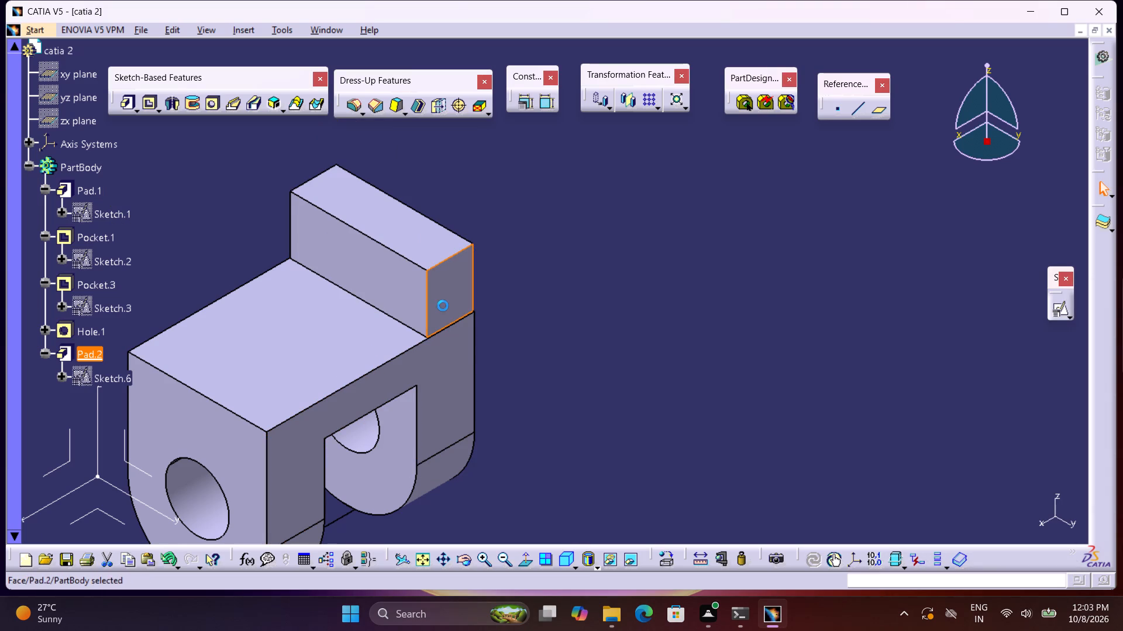
double_click(500, 350)
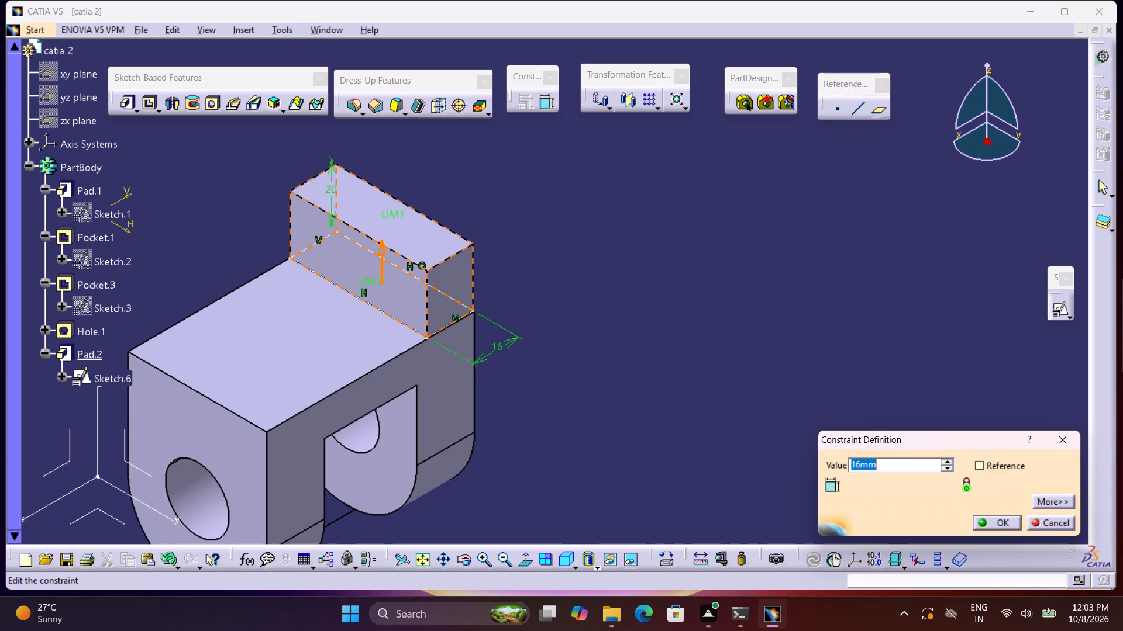
text(22)
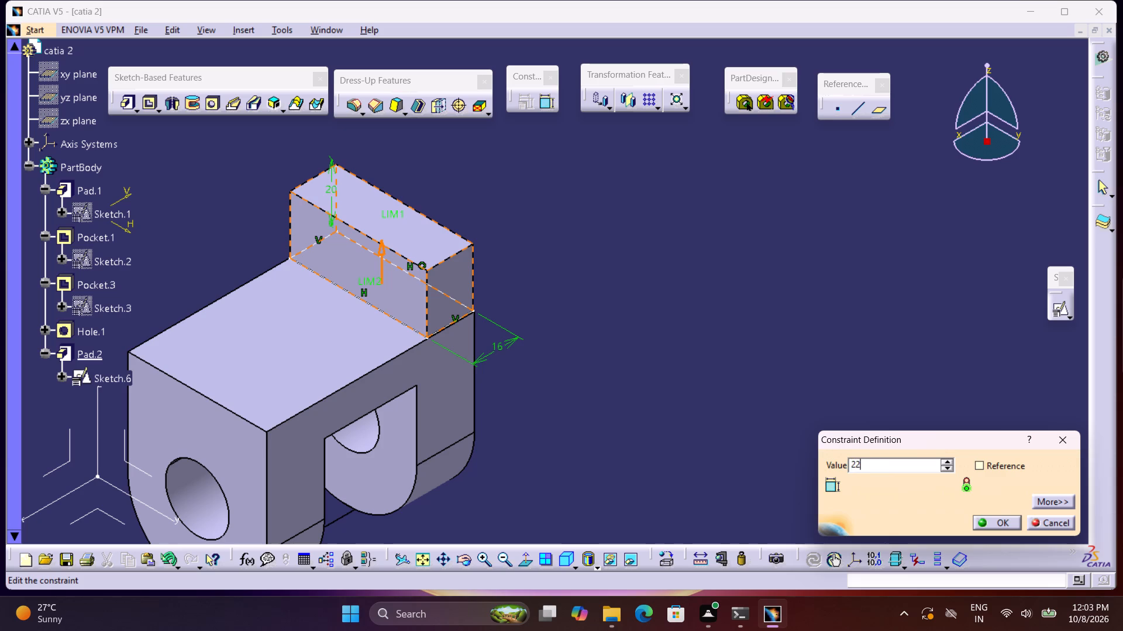
key(Return)
click(628, 418)
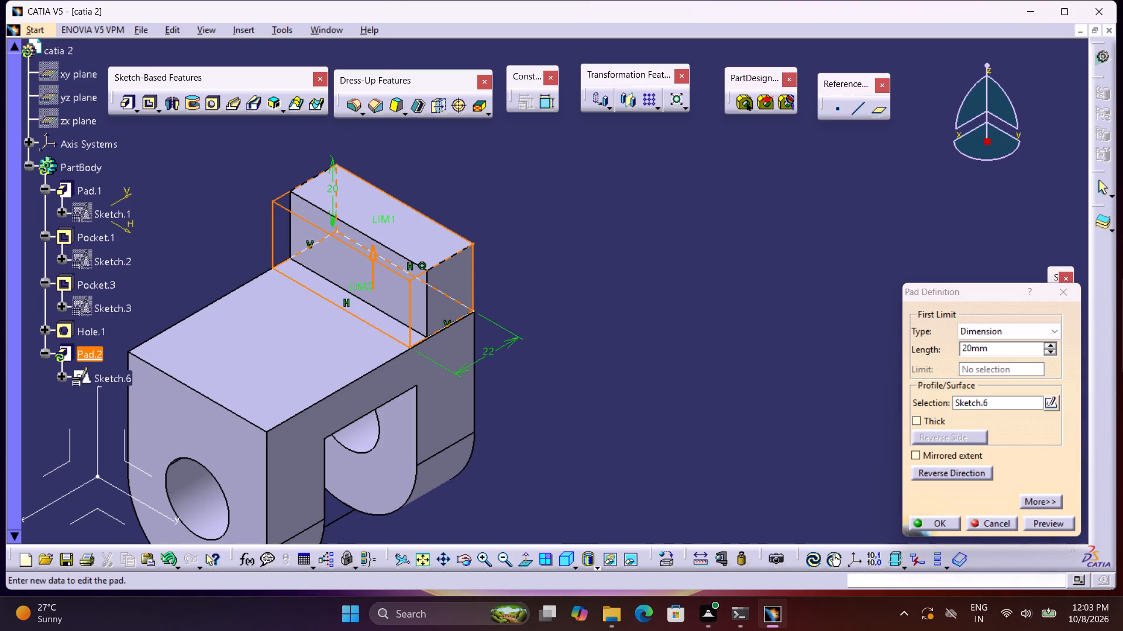
click(939, 526)
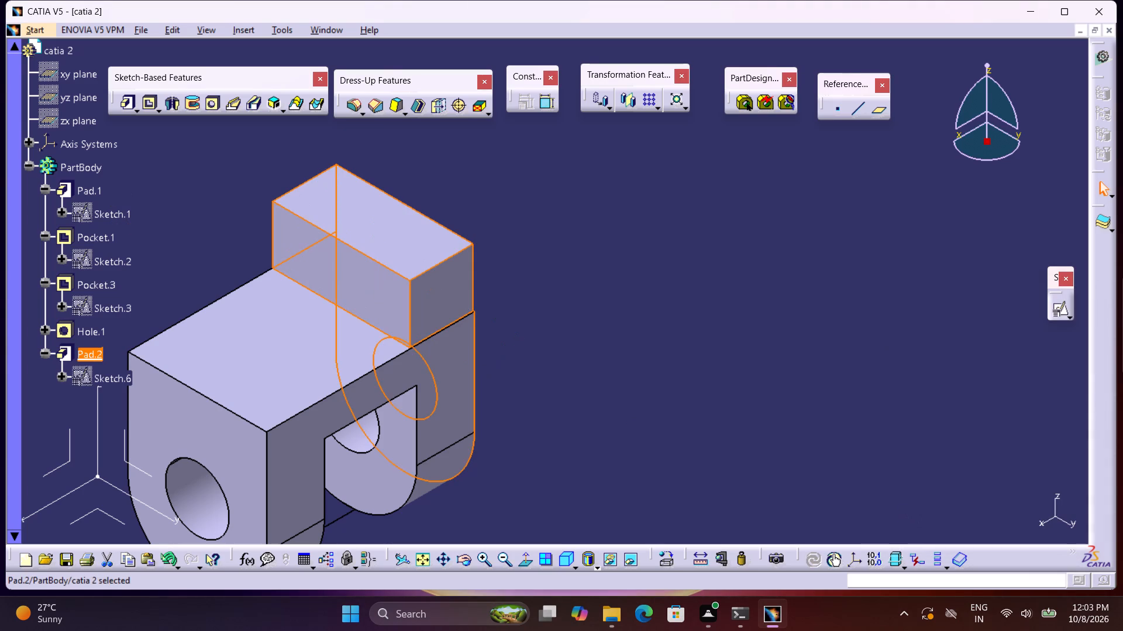
click(839, 462)
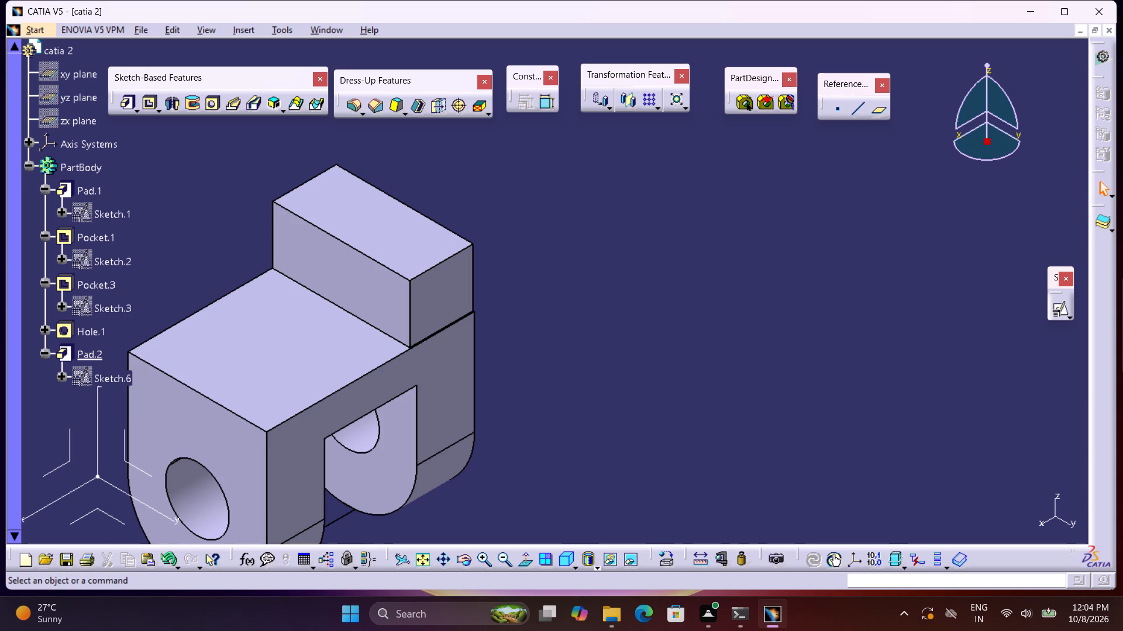
Create a positioned sketch on the upright pad's long vertical face overlooking the lower top face.
click(1062, 307)
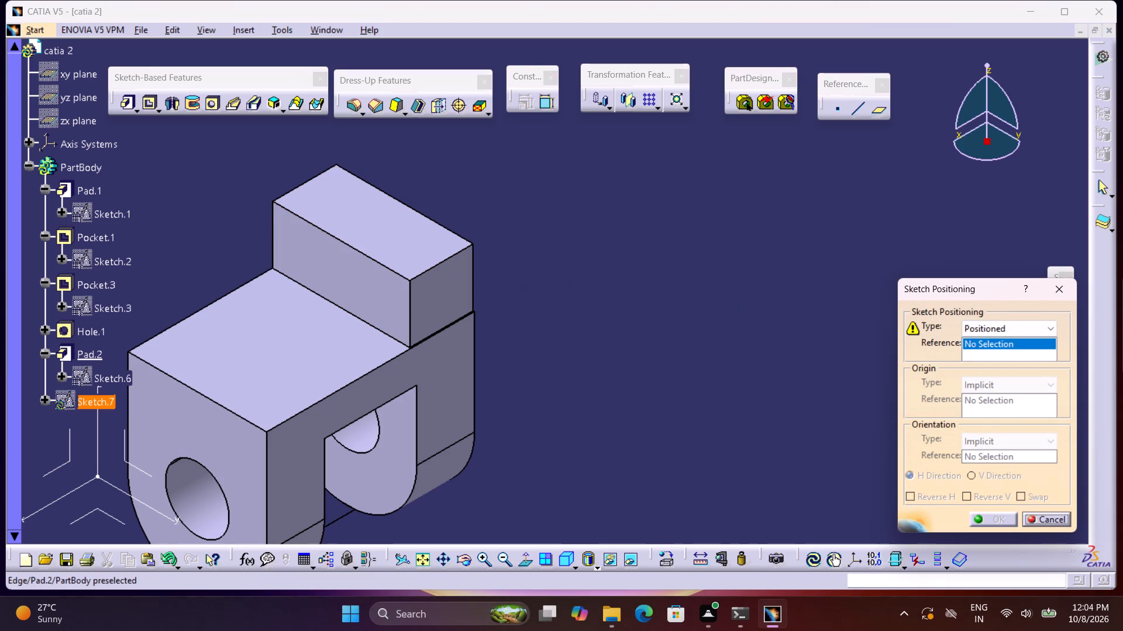
click(320, 276)
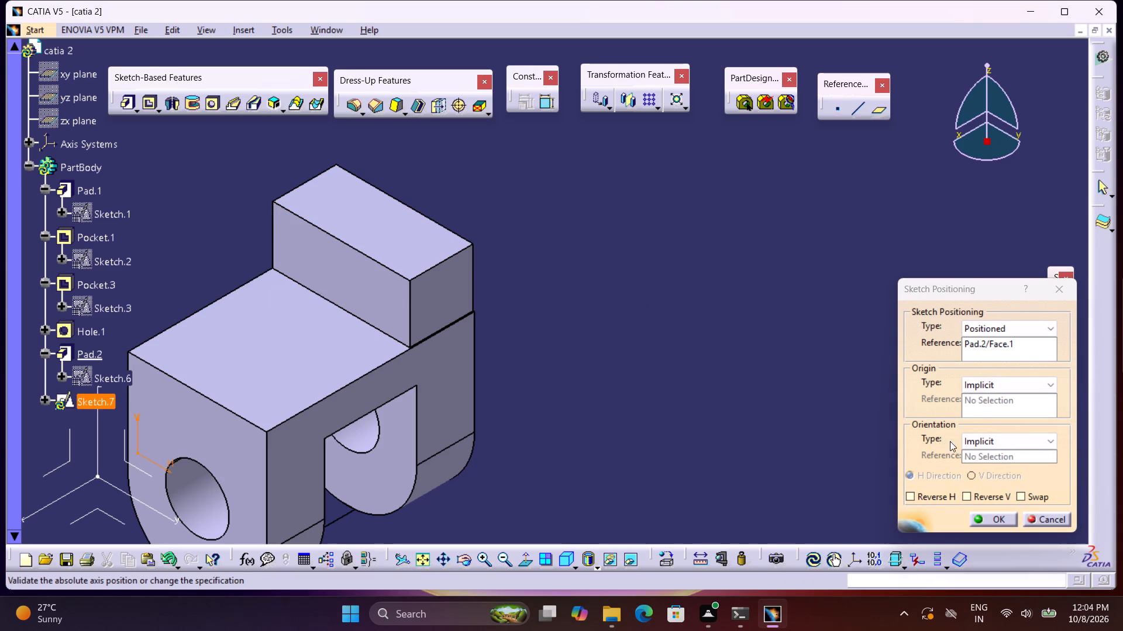
click(991, 516)
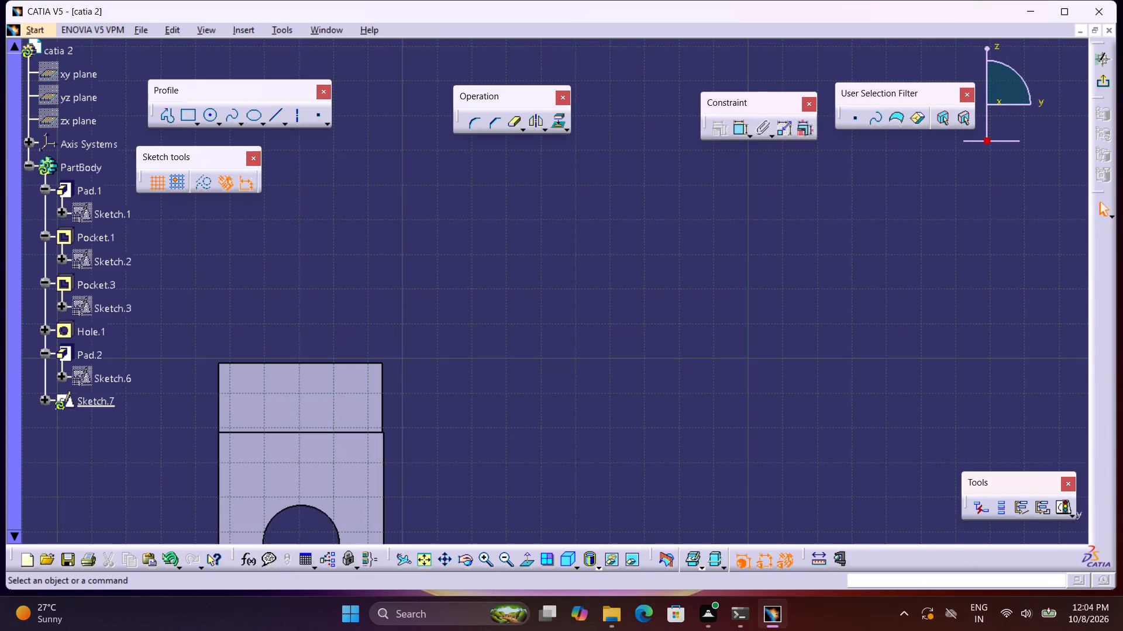
Draw a circle of about 6 mm radius near the middle of the upright pad's long face.
middle_drag(572, 337, 597, 379)
middle_drag(484, 321, 595, 247)
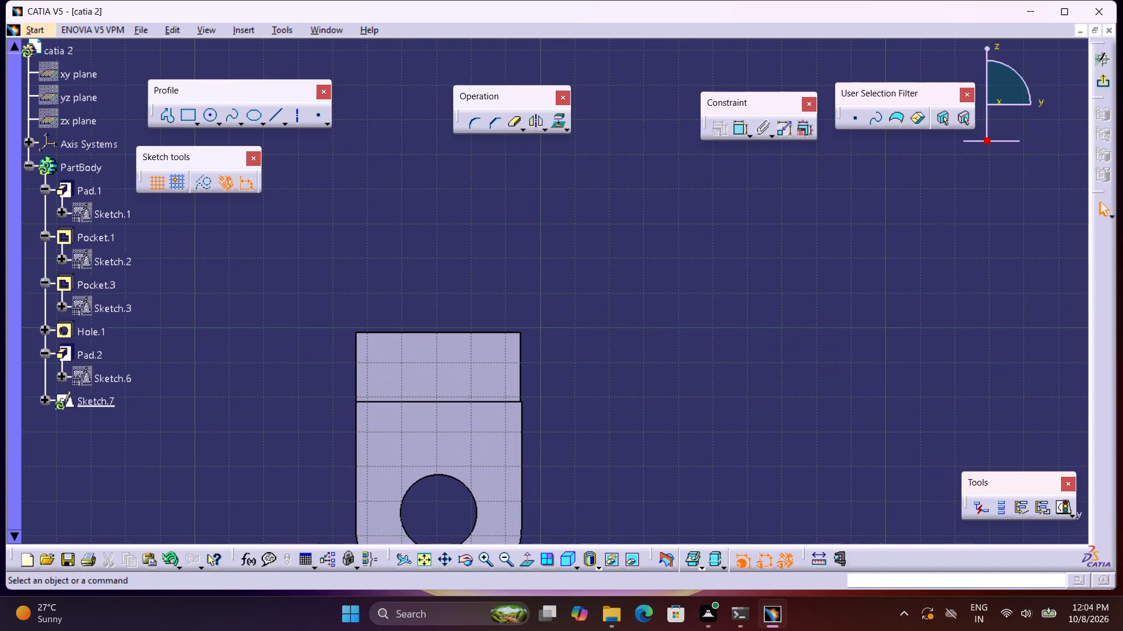
middle_drag(466, 289, 446, 216)
right_click(470, 290)
middle_drag(394, 313, 539, 219)
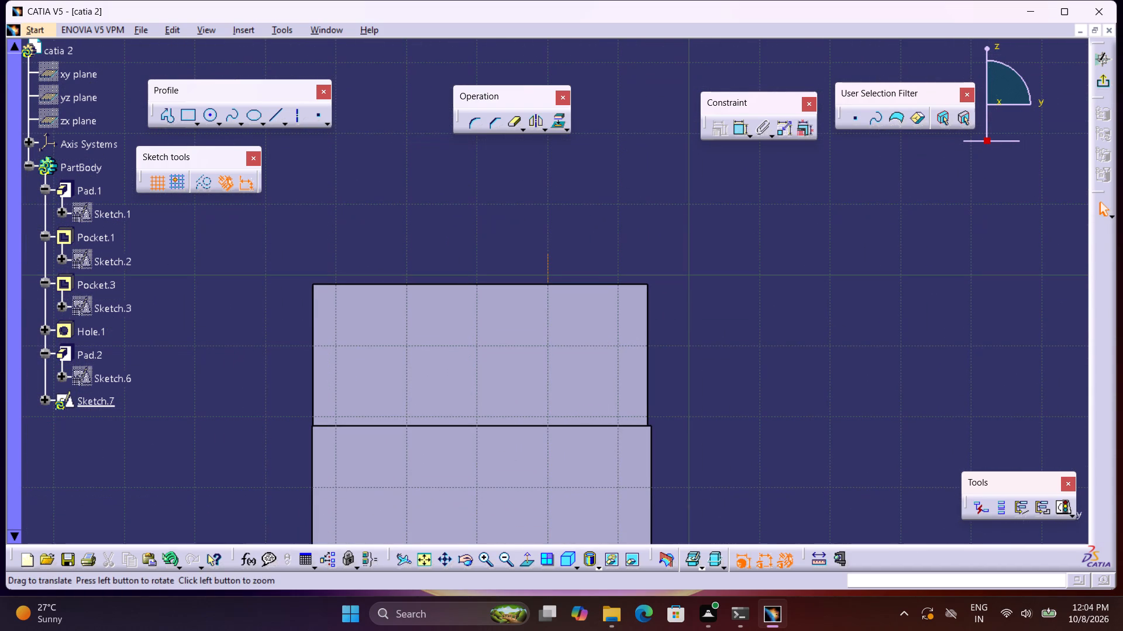
click(209, 116)
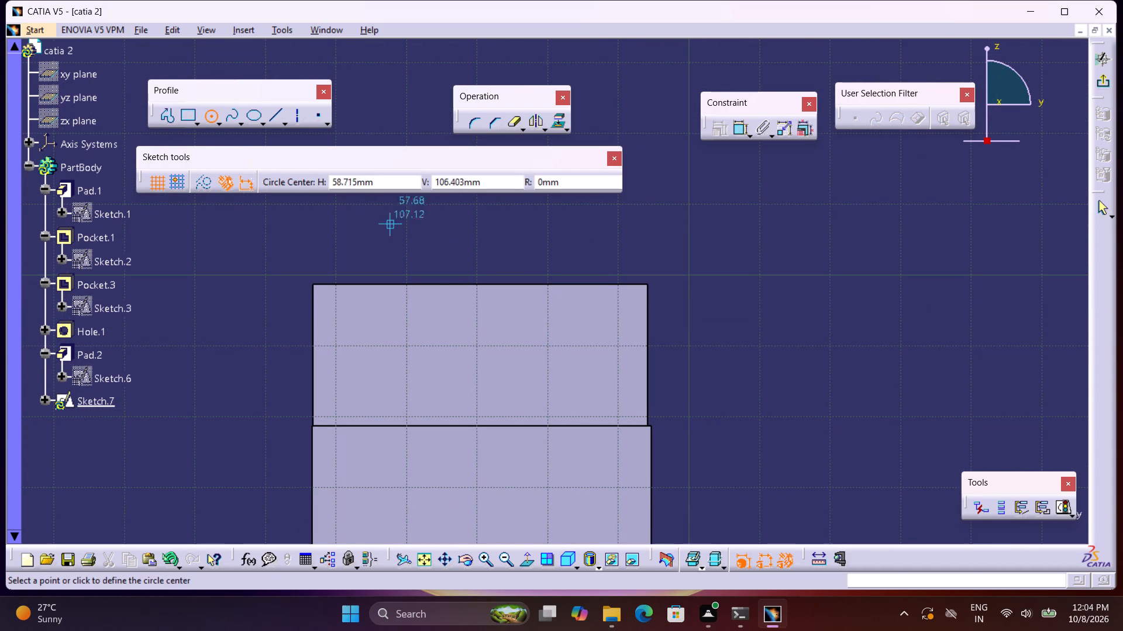
click(480, 347)
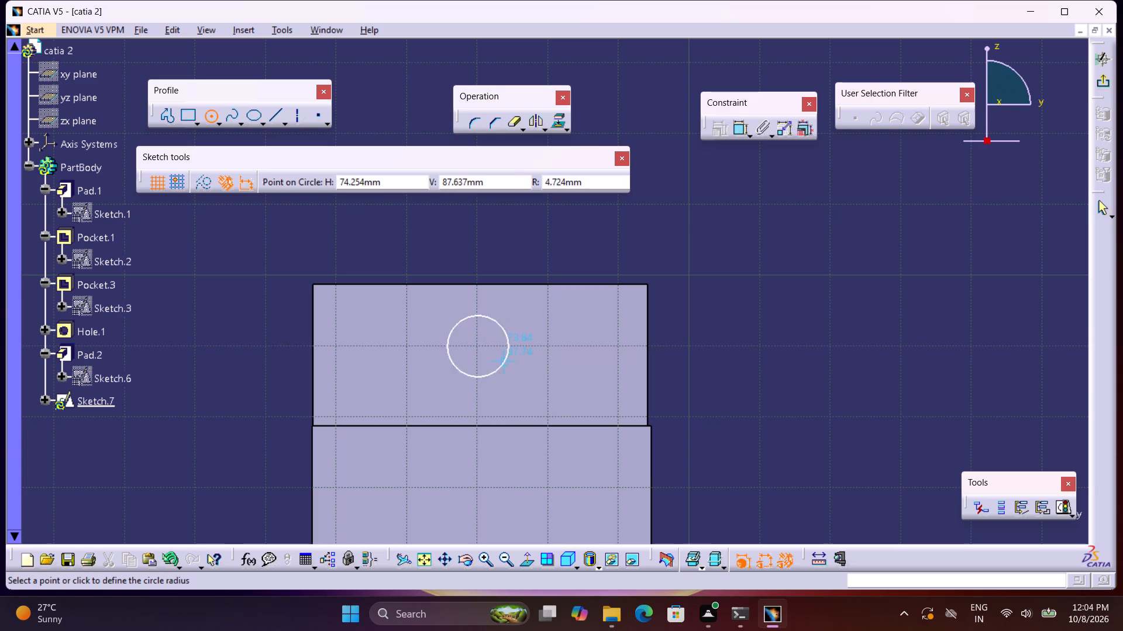
click(516, 367)
Dimension the circle as a diameter and set it to 22 mm.
click(738, 124)
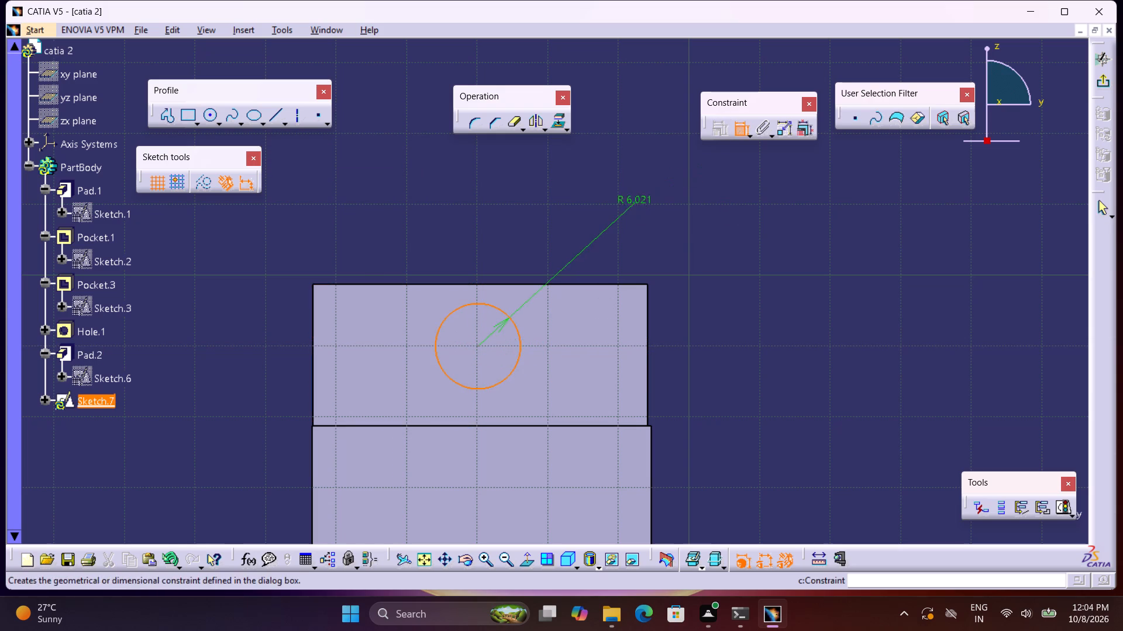
click(628, 209)
double_click(628, 203)
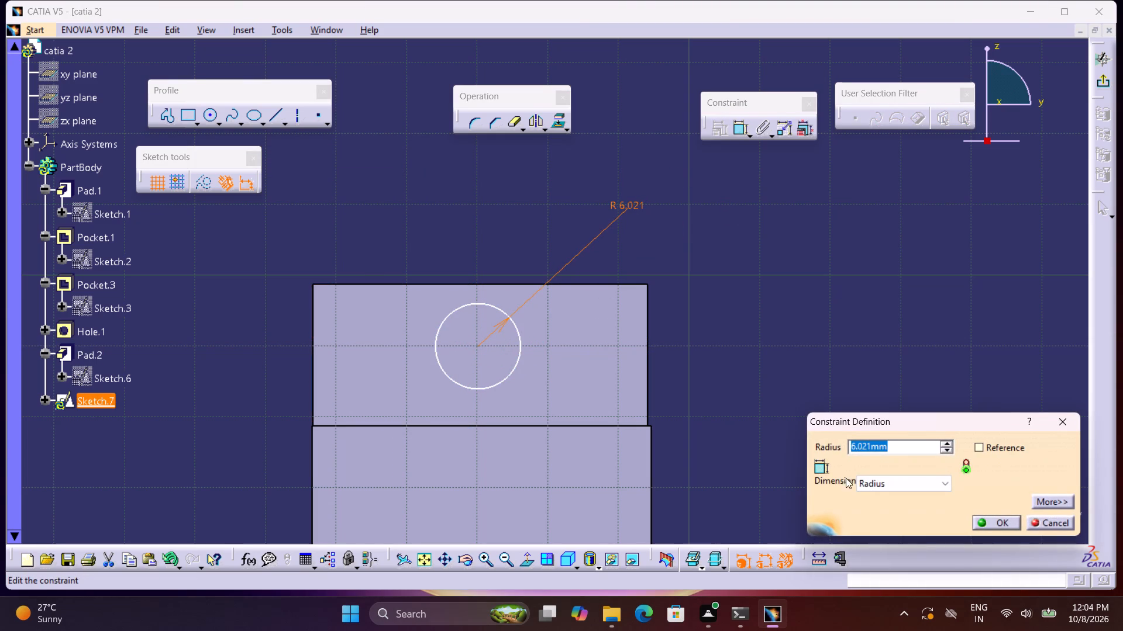
click(868, 479)
click(881, 504)
drag(907, 441, 836, 446)
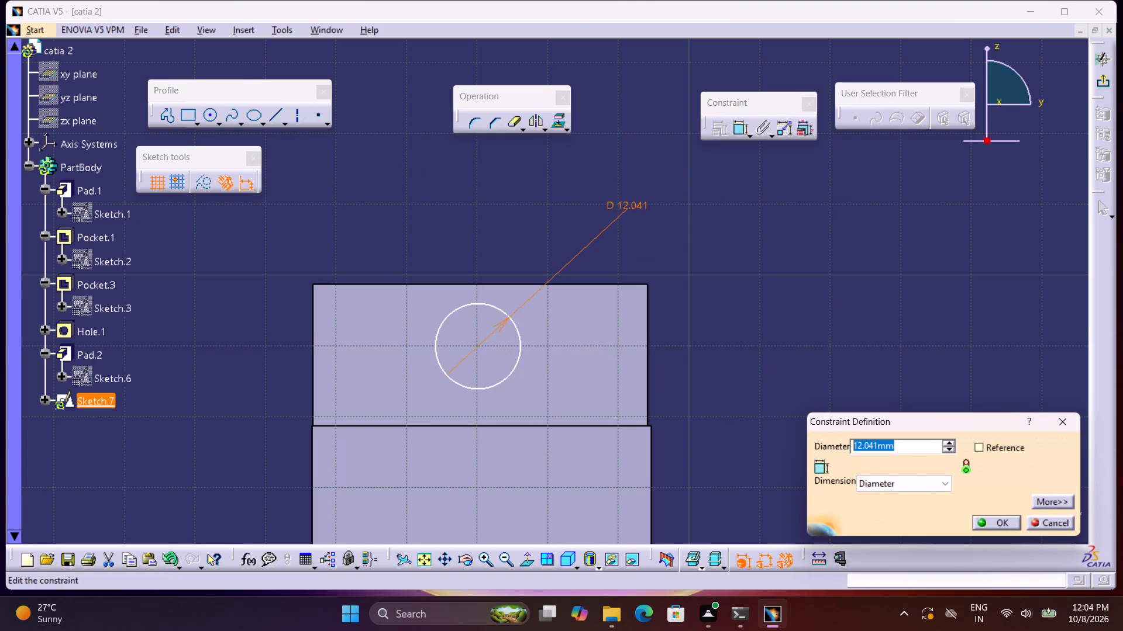
drag(836, 446, 833, 446)
text(22)
key(Return)
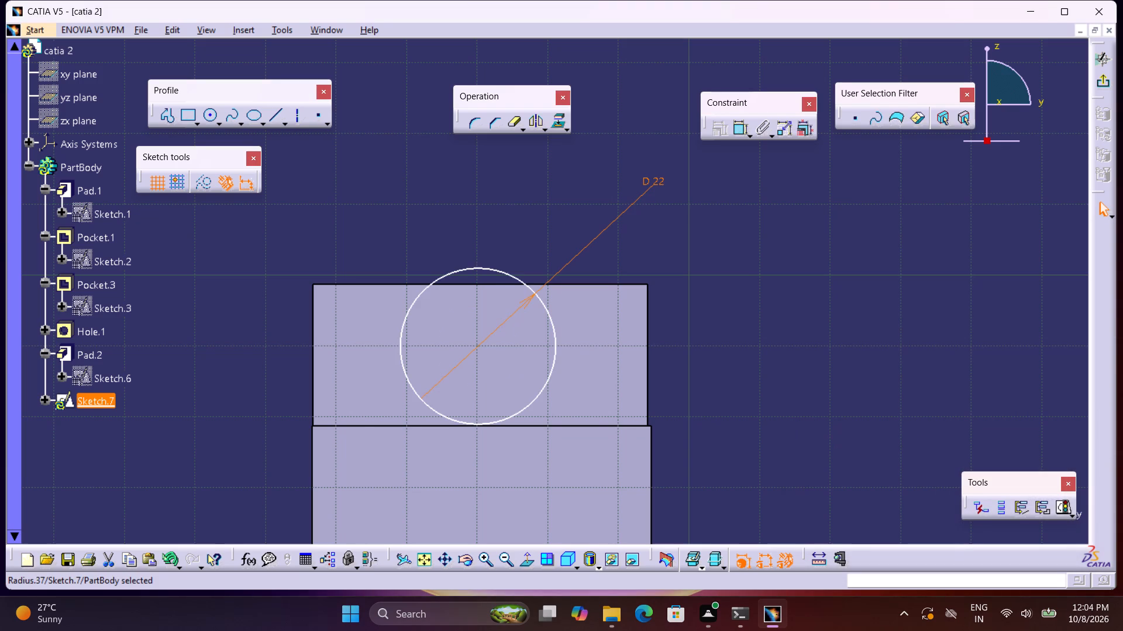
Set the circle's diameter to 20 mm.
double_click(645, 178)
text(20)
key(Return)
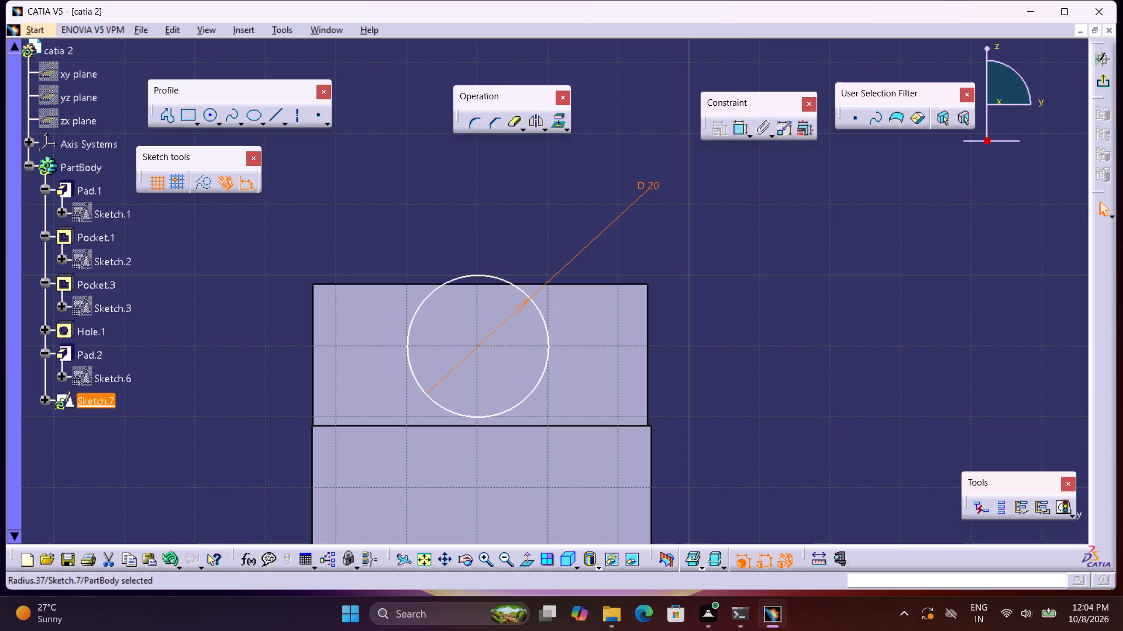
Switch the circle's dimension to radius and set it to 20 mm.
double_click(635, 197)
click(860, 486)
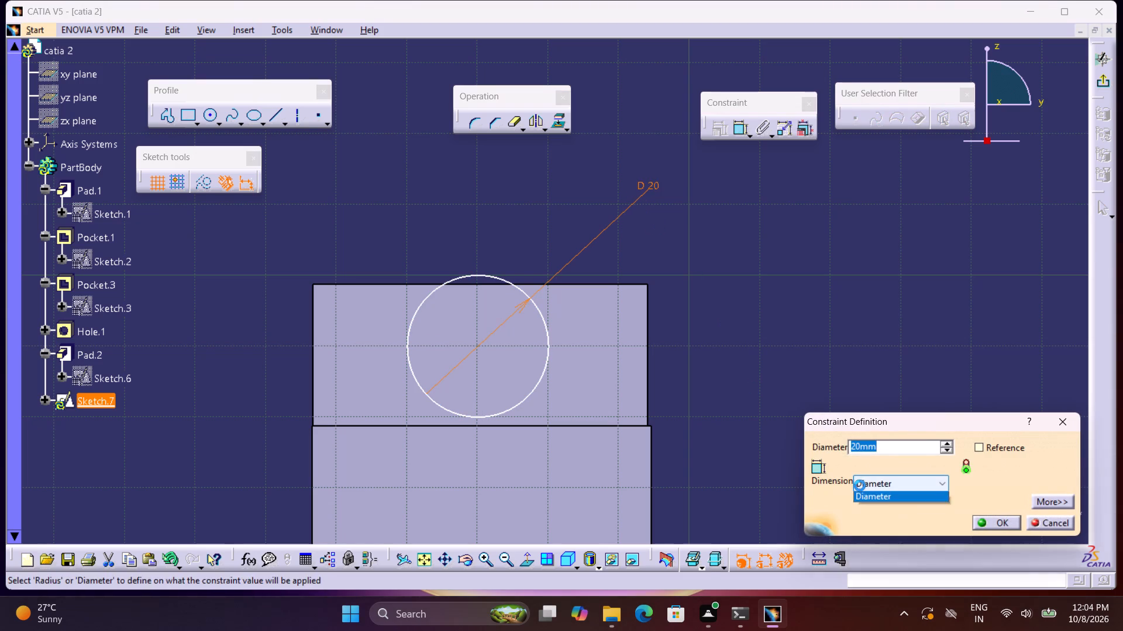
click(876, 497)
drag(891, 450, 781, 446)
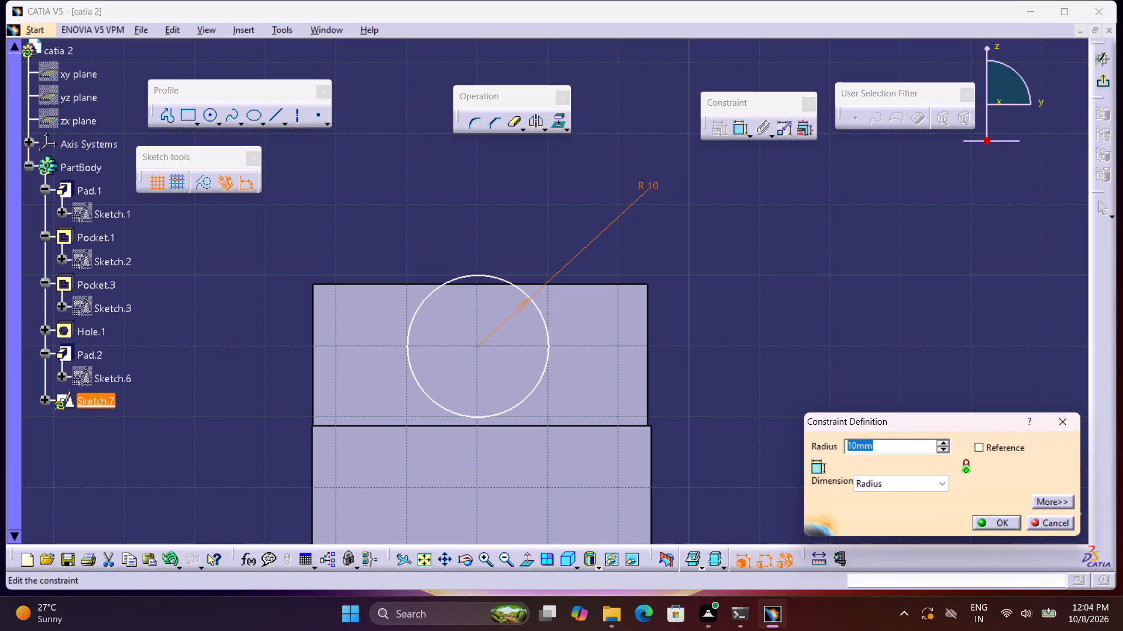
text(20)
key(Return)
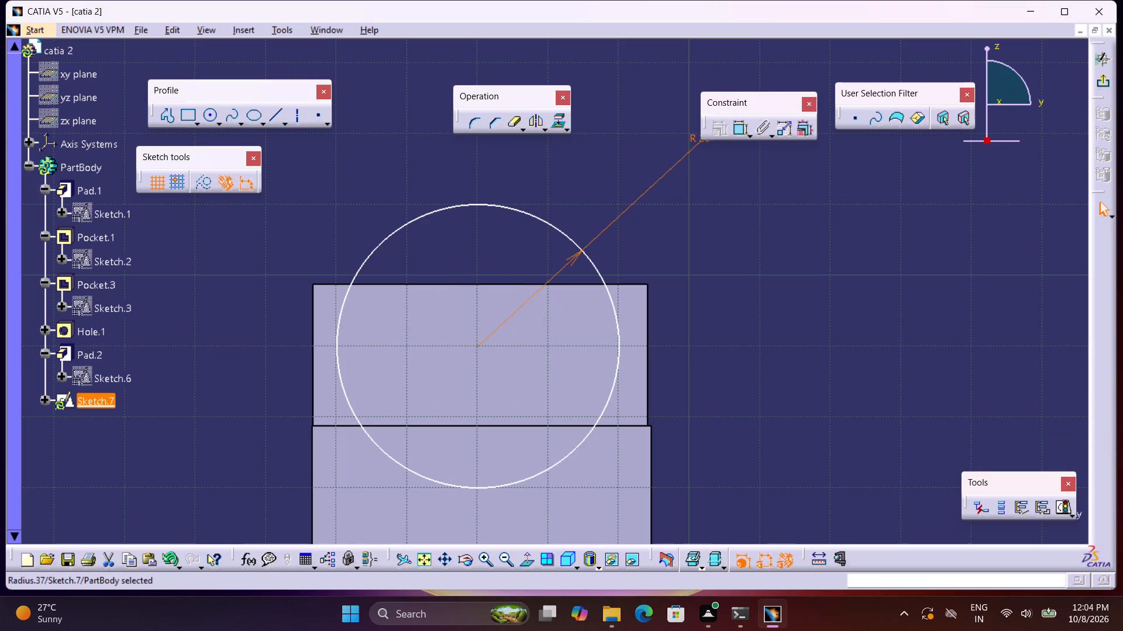
Switch the circle's dimension to diameter and set it to 15 mm.
middle_drag(728, 366, 731, 396)
right_click(730, 377)
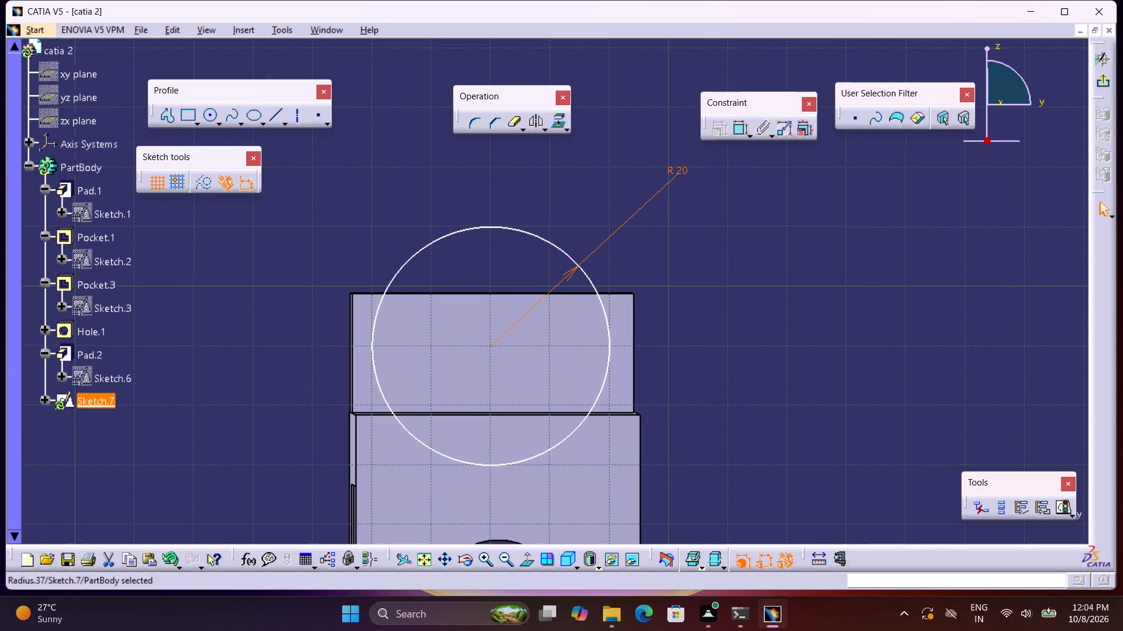
double_click(684, 178)
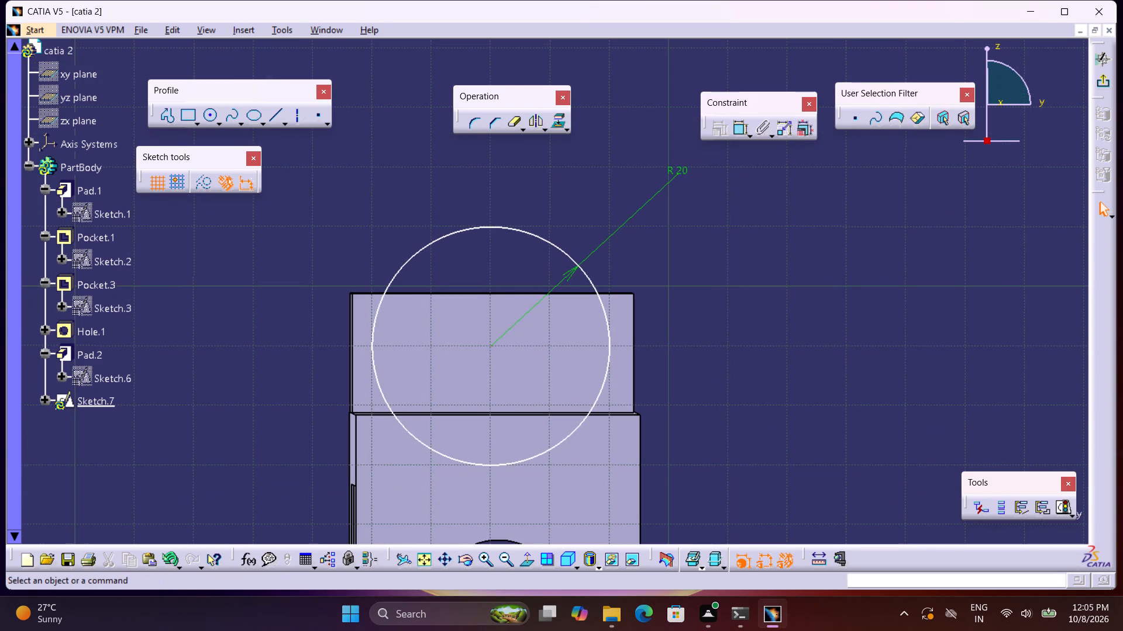
double_click(684, 169)
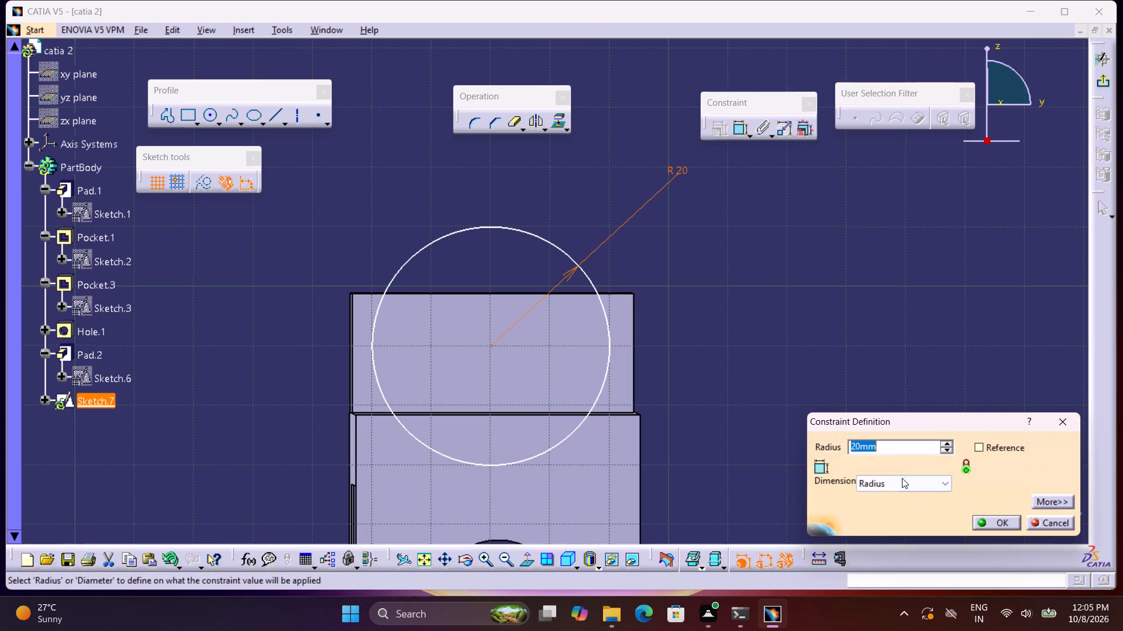
click(902, 478)
click(900, 505)
drag(891, 442, 798, 463)
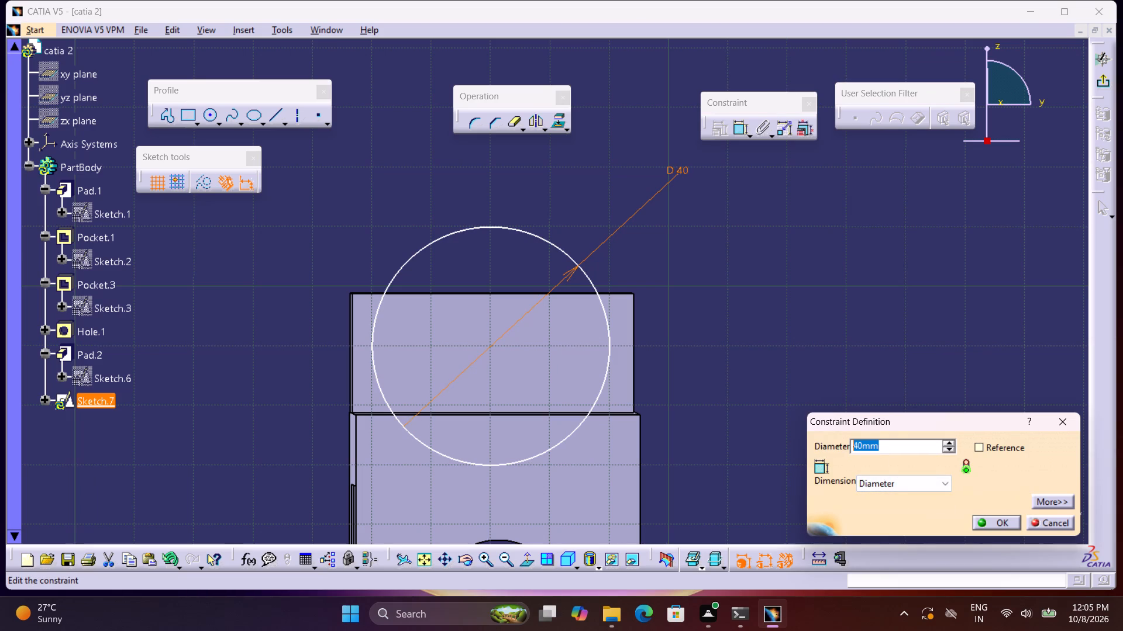
text(15)
key(Return)
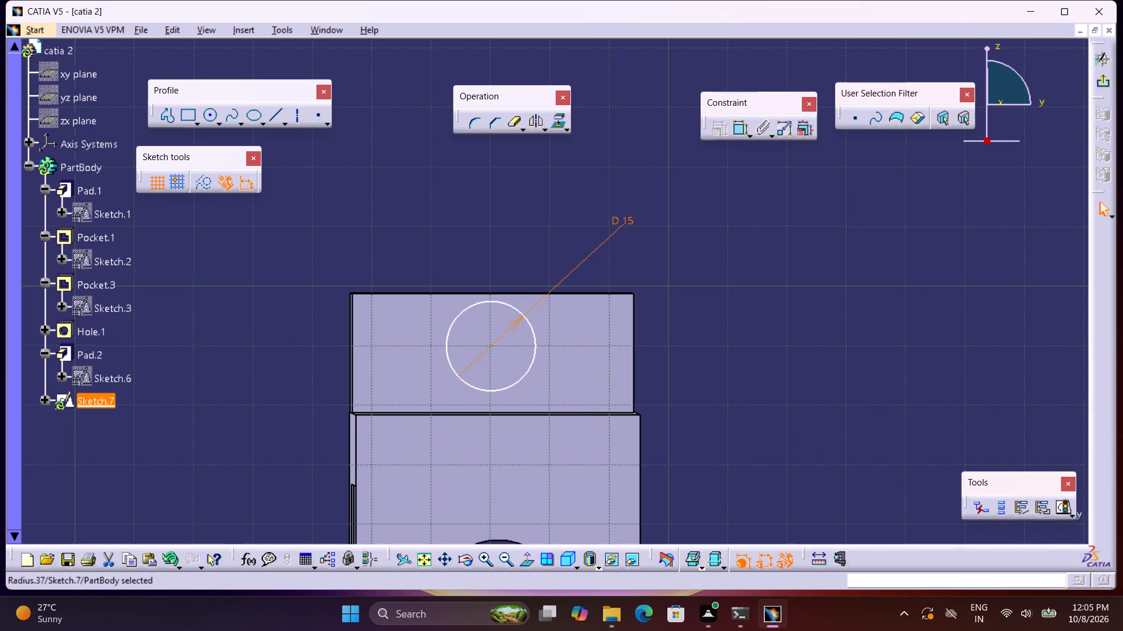
Dimension the circle's centre from the upright pad's top edge and set the distance to 8 mm.
click(738, 131)
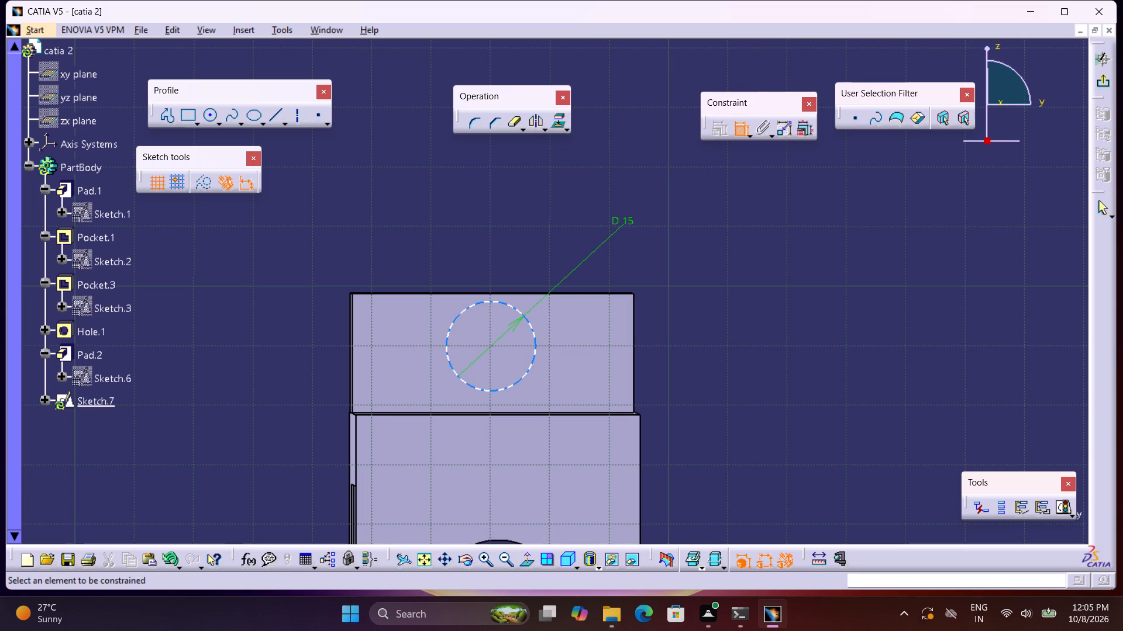
click(491, 344)
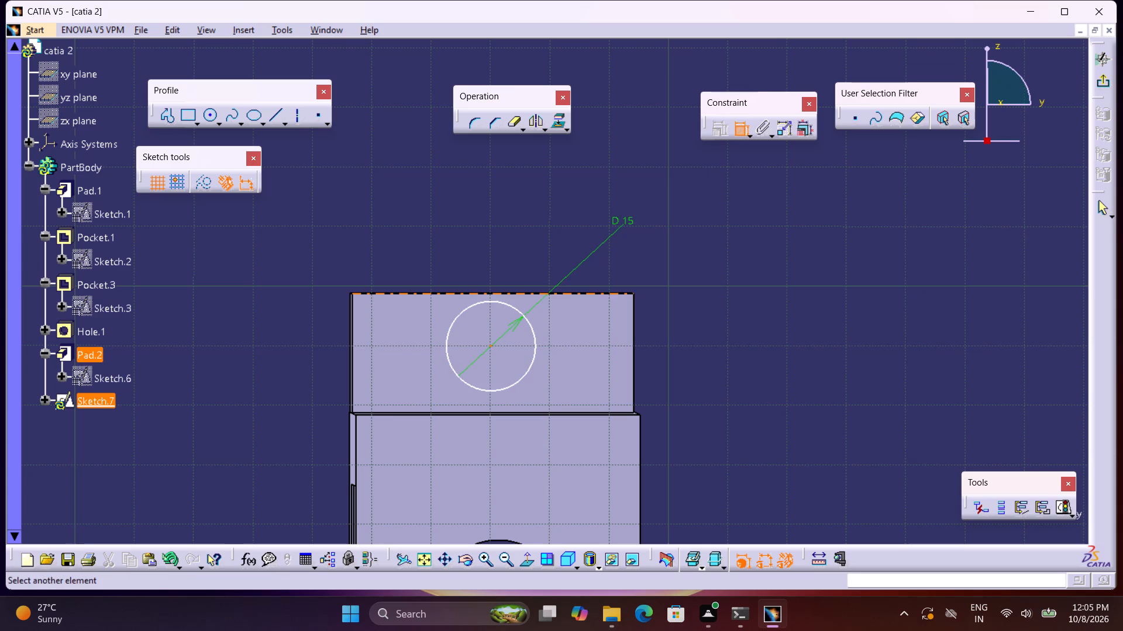
click(512, 293)
click(747, 310)
double_click(746, 311)
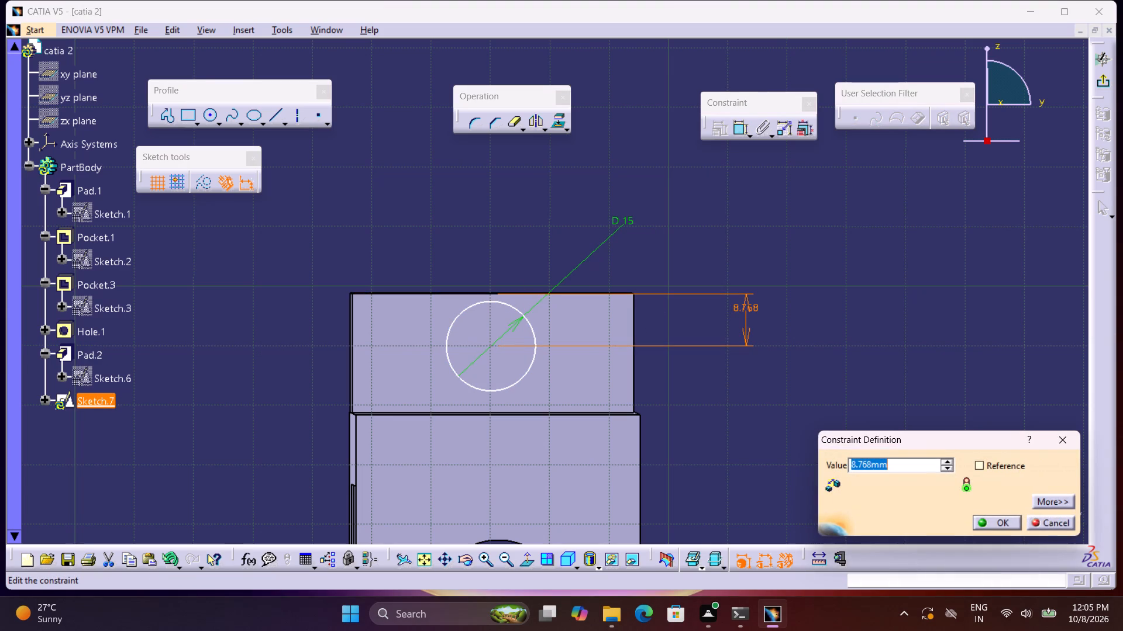
key(8)
key(Return)
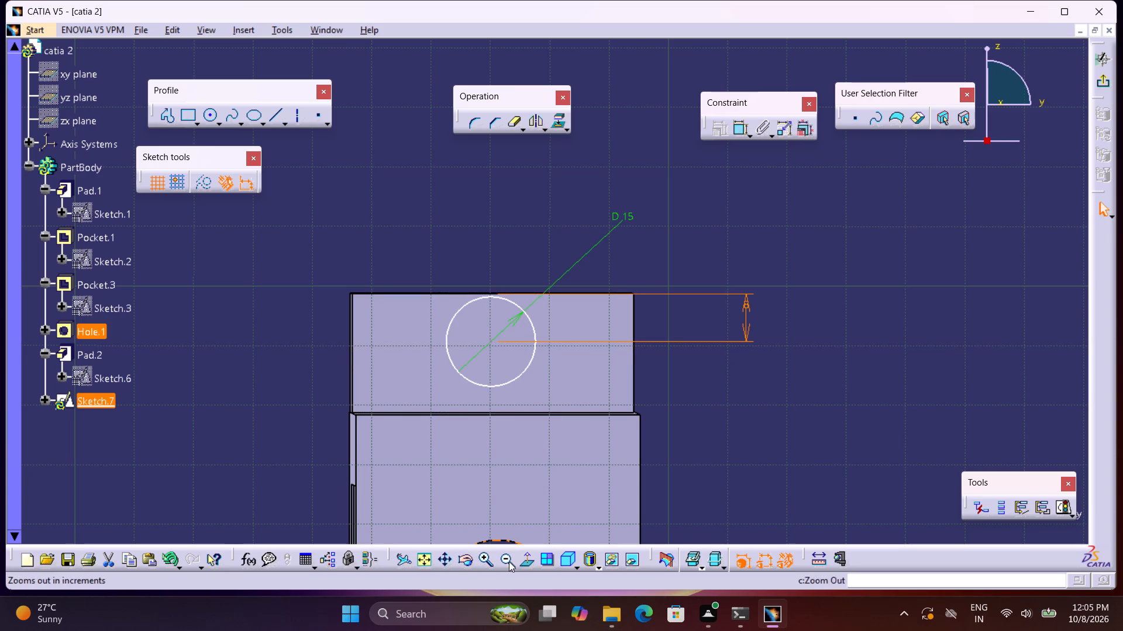
Dimension the circle's centre from the upright pad's vertical side edge at the +Y end and set the distance to 24 mm.
click(525, 562)
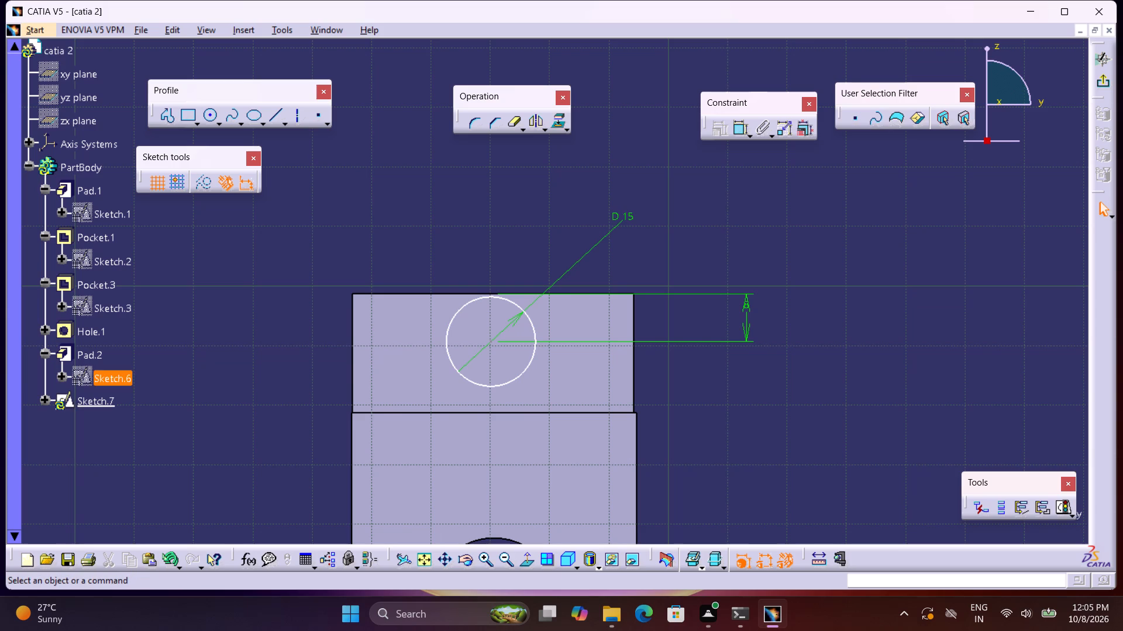
click(490, 342)
click(735, 131)
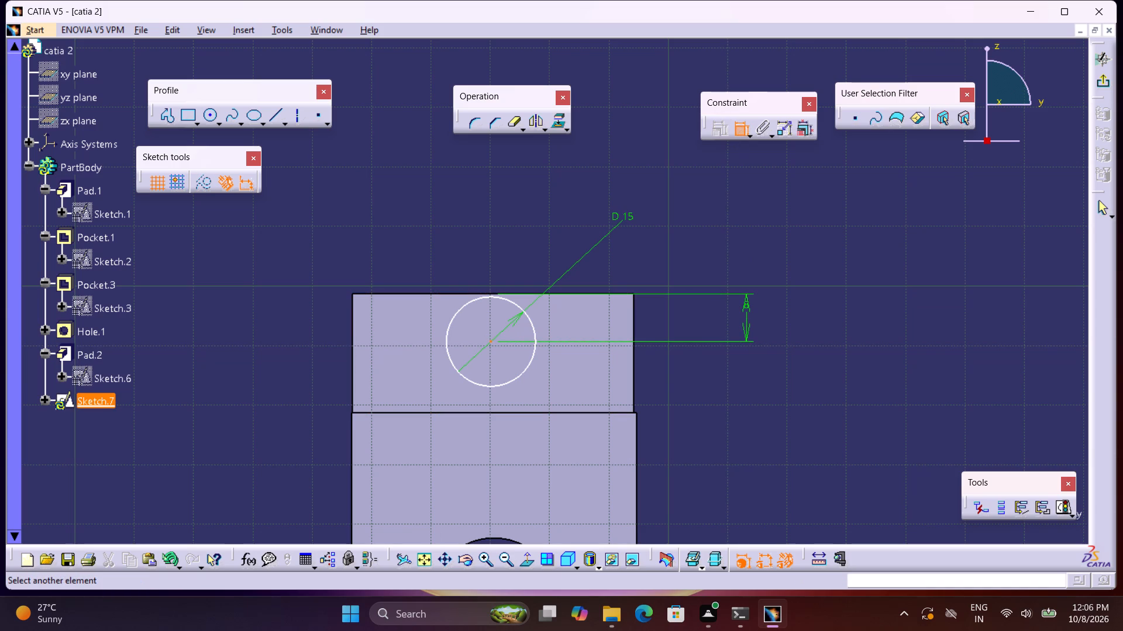
click(633, 356)
click(532, 215)
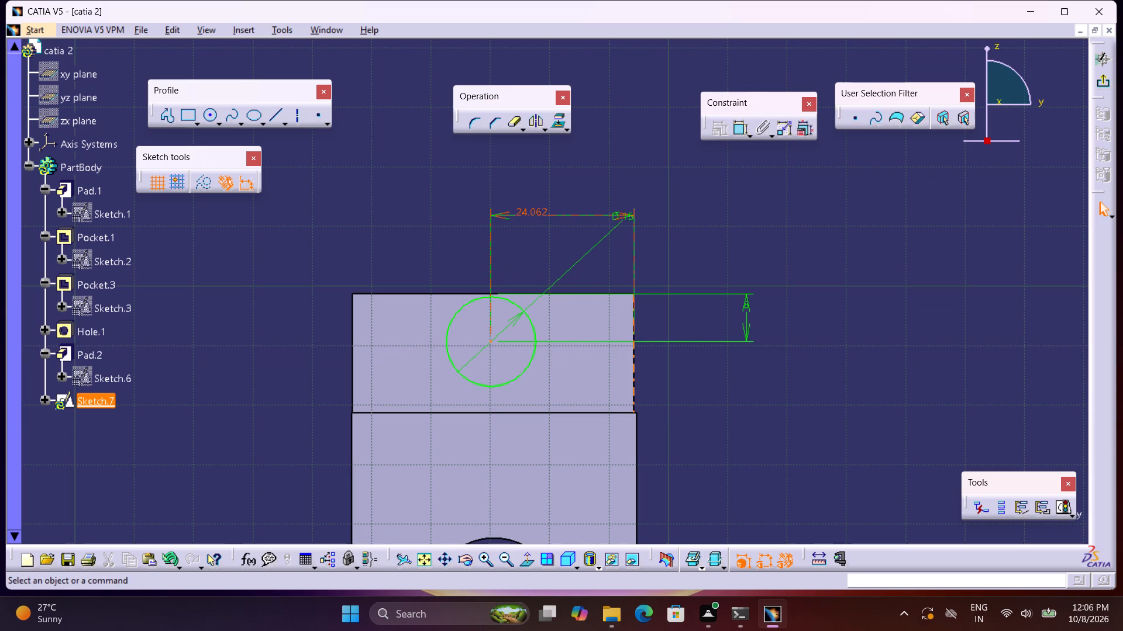
double_click(535, 213)
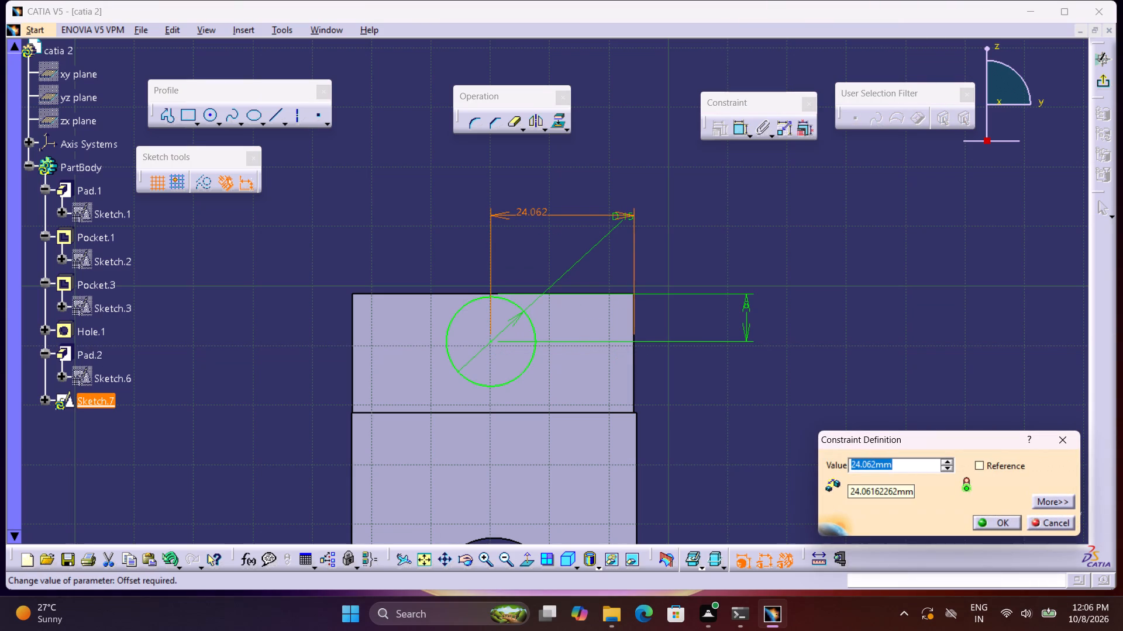
text(24)
key(Return)
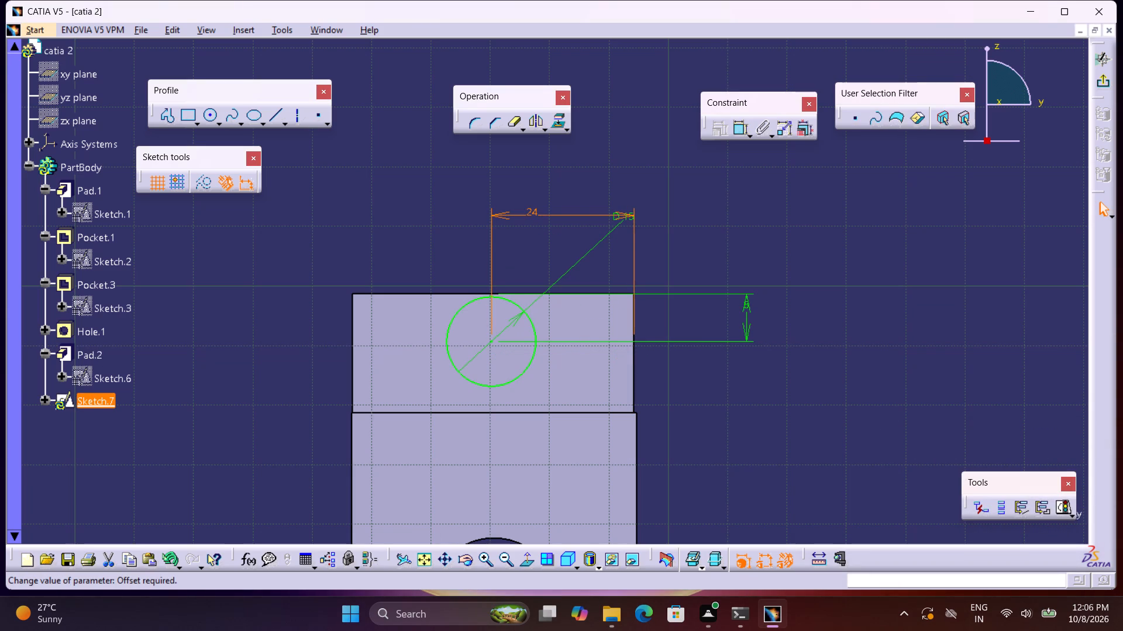
Draw vertical lines about 9 mm and 8 mm long from the circle's two sides up to the pad's top edge, and exit the sketch.
click(172, 113)
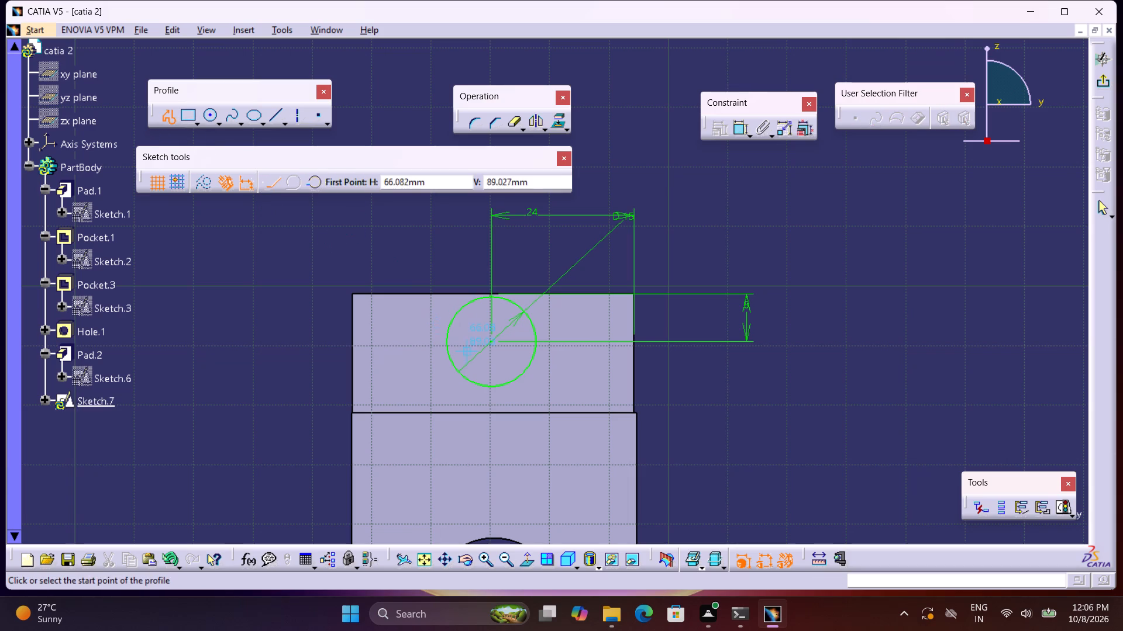
click(446, 346)
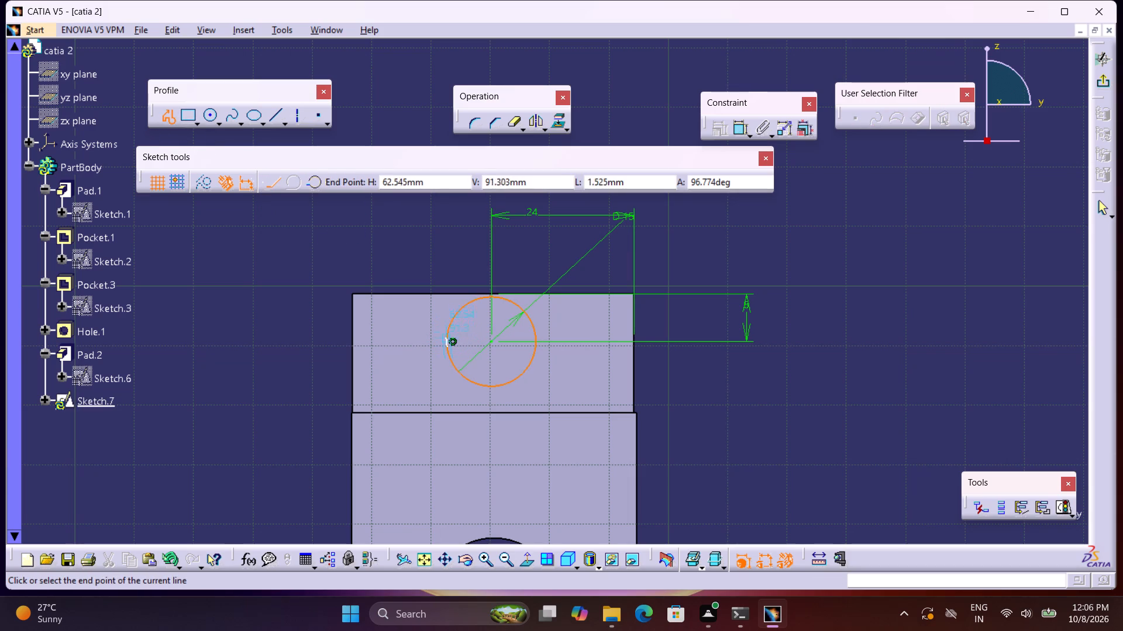
click(449, 294)
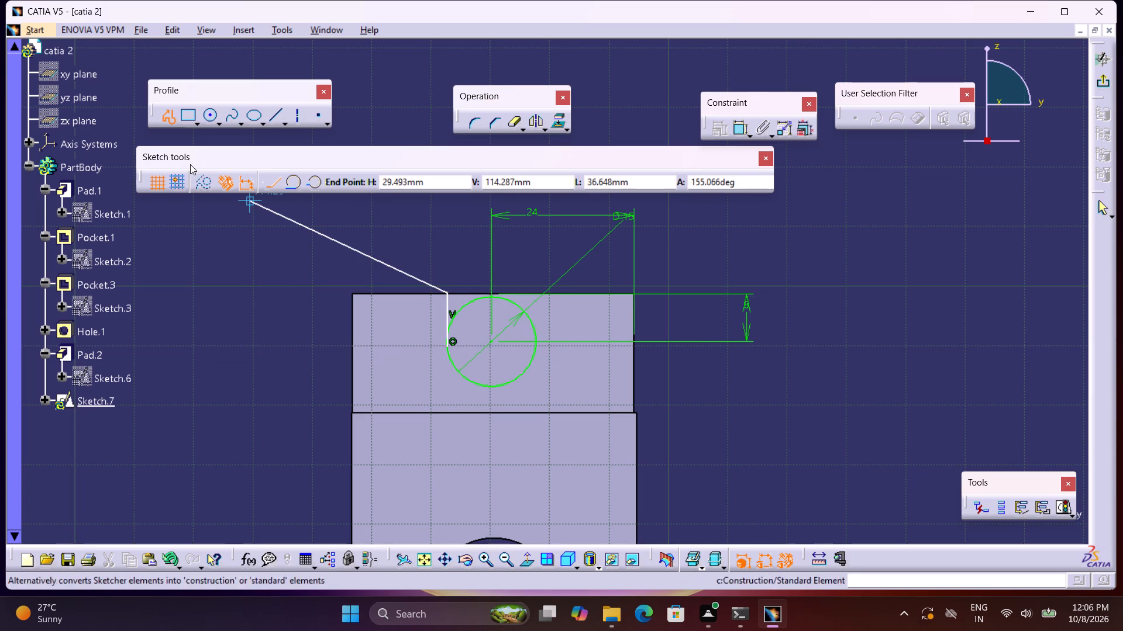
click(172, 125)
click(170, 122)
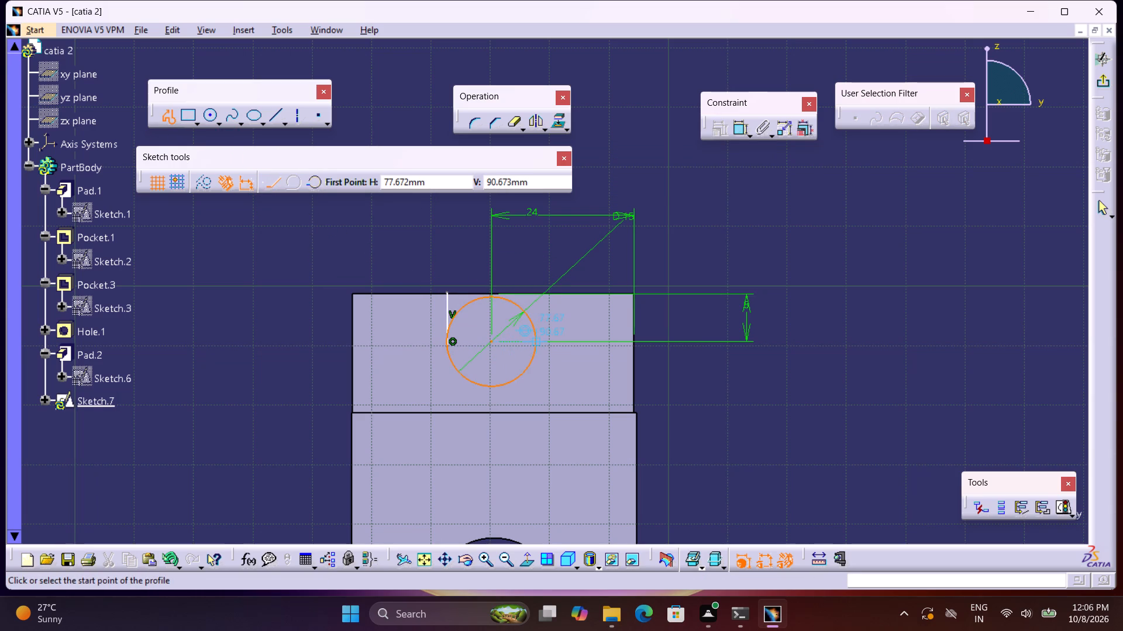
click(534, 342)
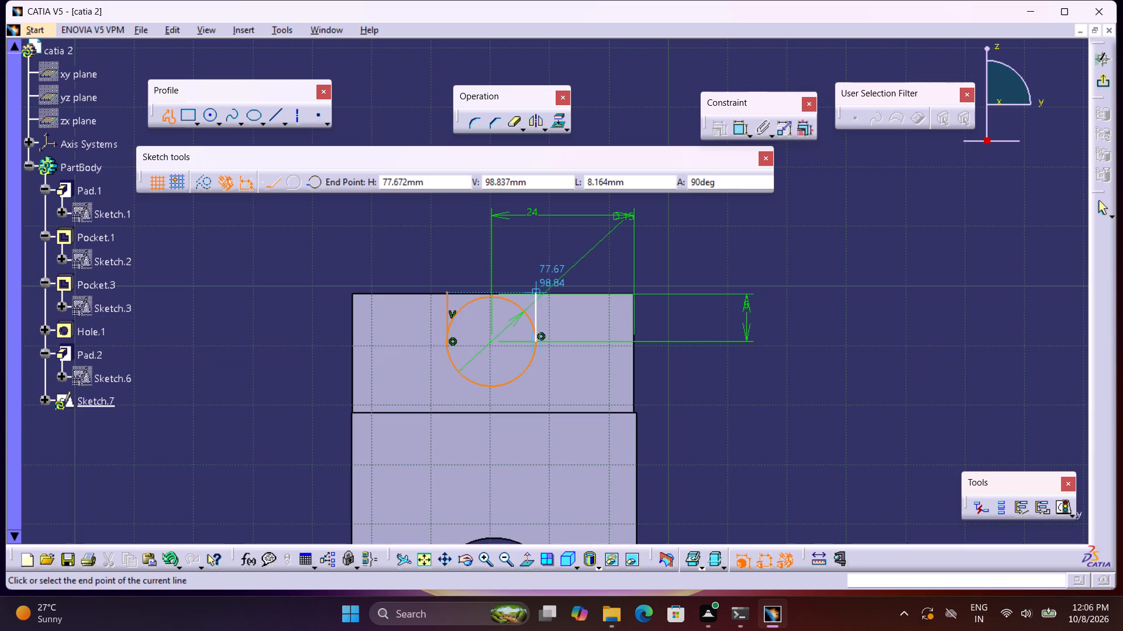
click(537, 293)
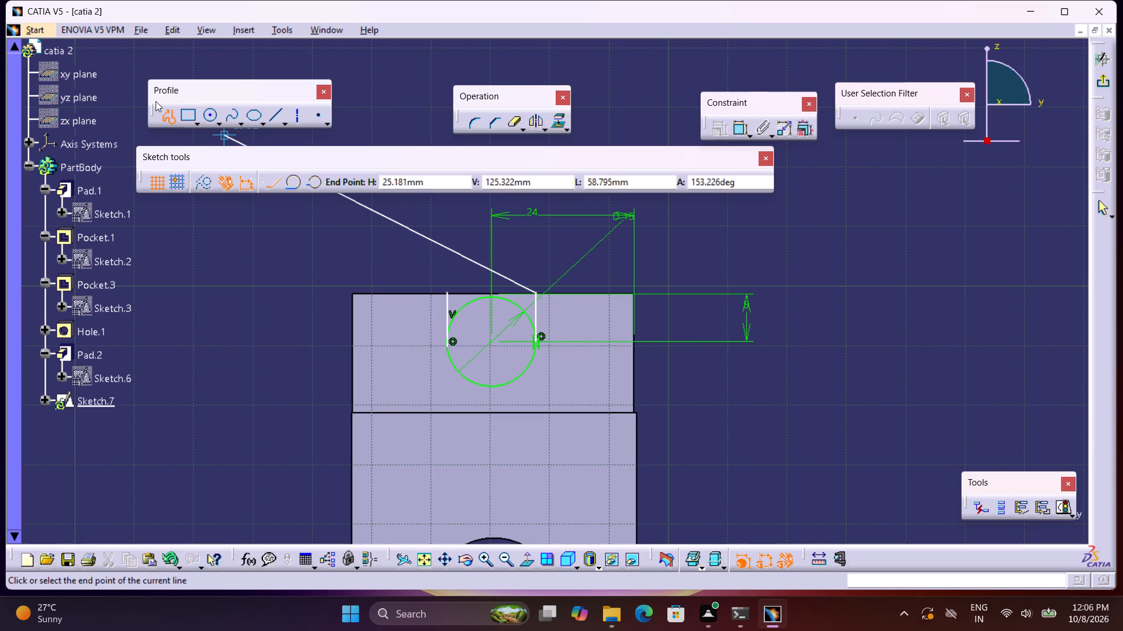
click(162, 115)
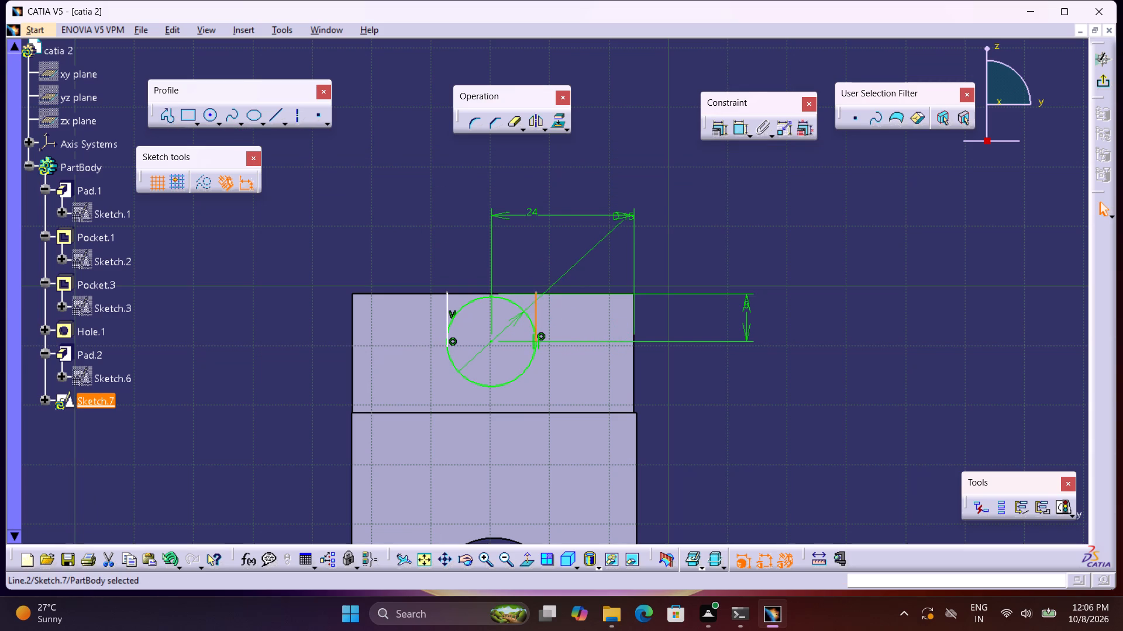
click(1098, 82)
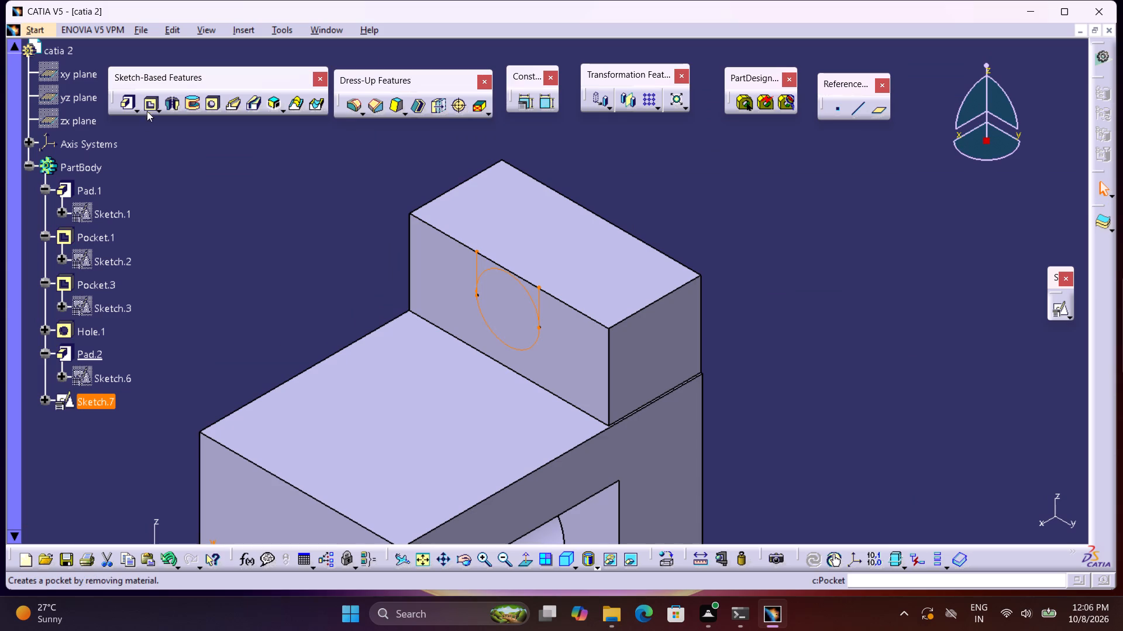
Reopen the circle sketch, quick-trim the circle's upper arc between the two vertical lines, and exit the sketch.
double_click(487, 270)
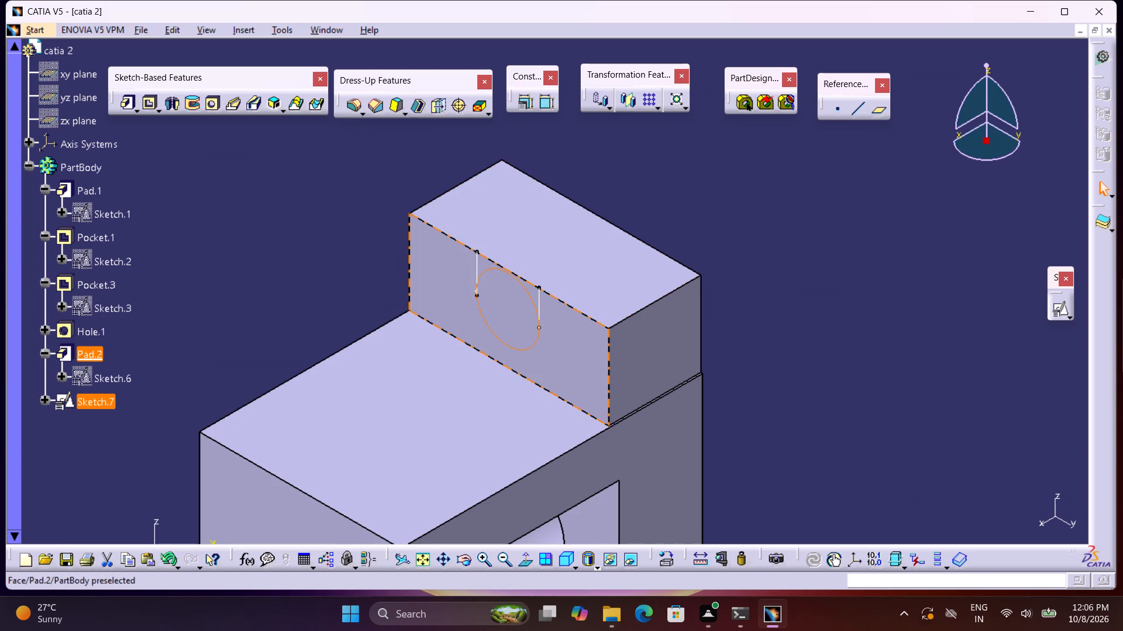
double_click(476, 283)
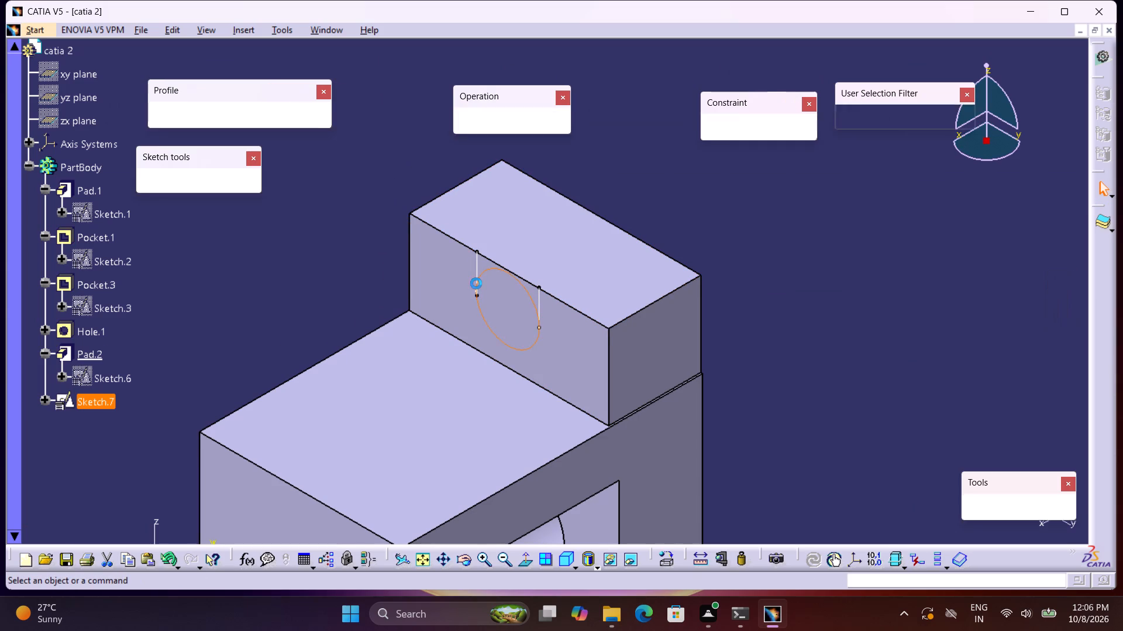
click(512, 126)
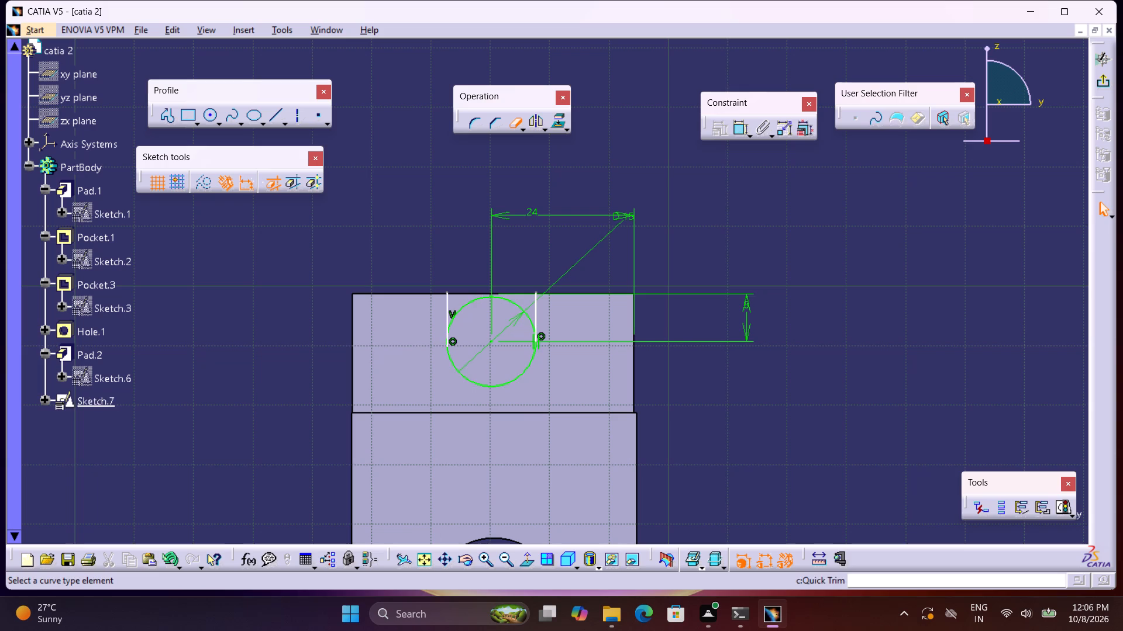
click(483, 298)
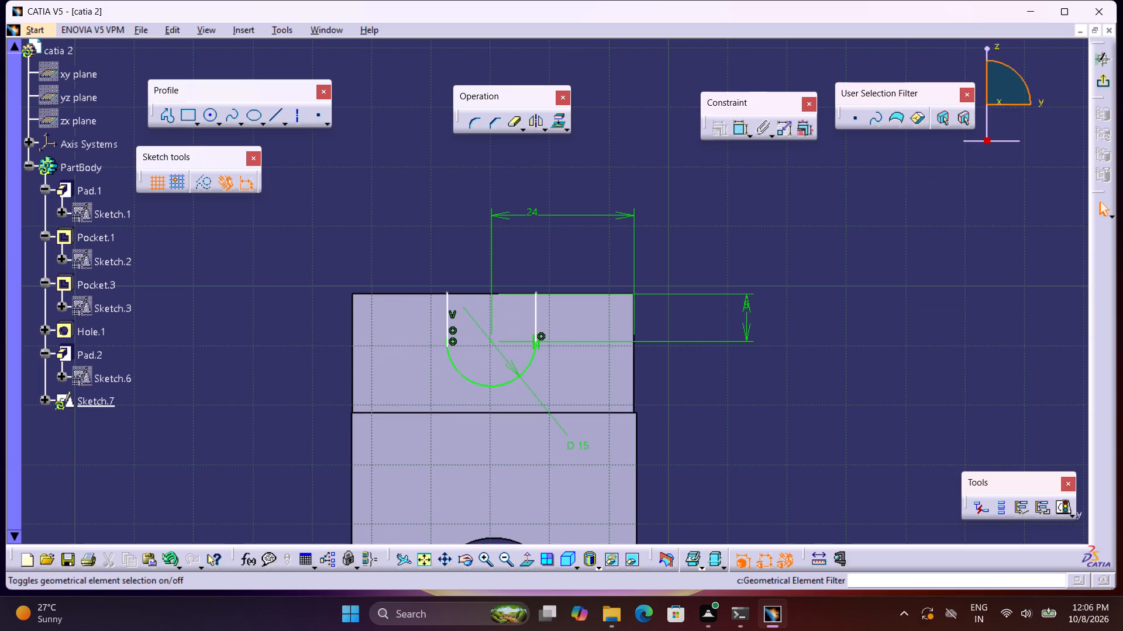
click(1098, 86)
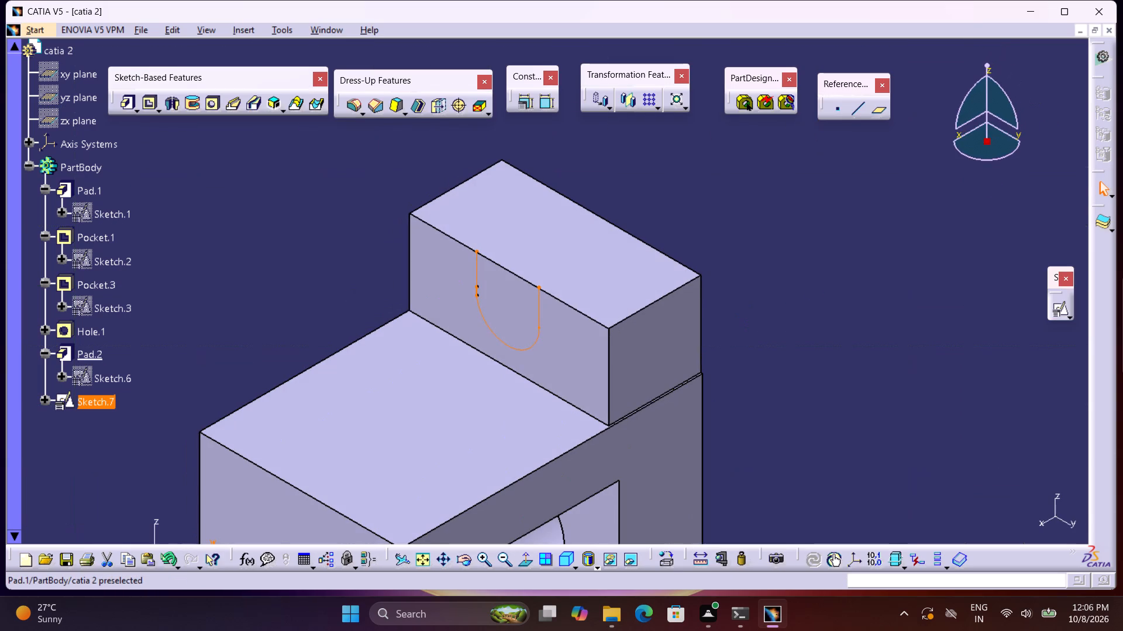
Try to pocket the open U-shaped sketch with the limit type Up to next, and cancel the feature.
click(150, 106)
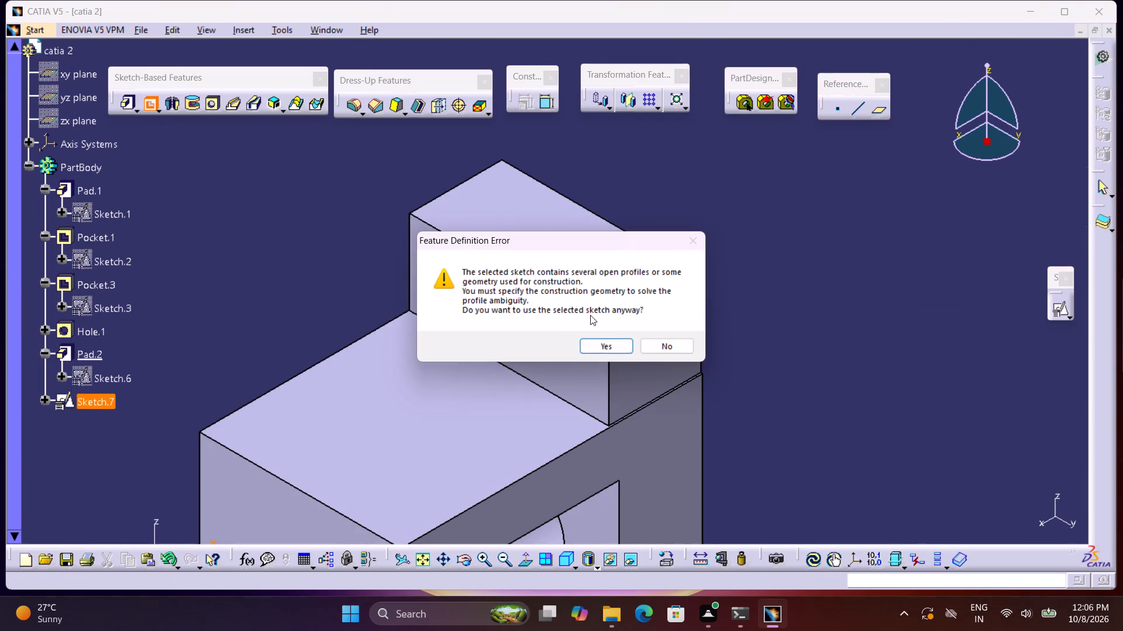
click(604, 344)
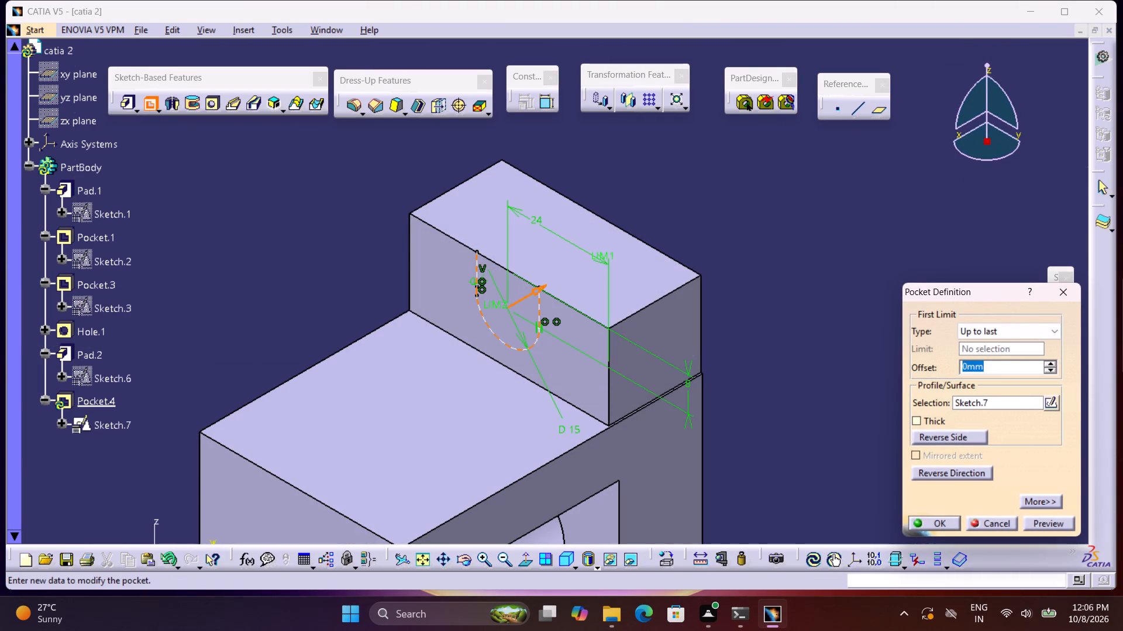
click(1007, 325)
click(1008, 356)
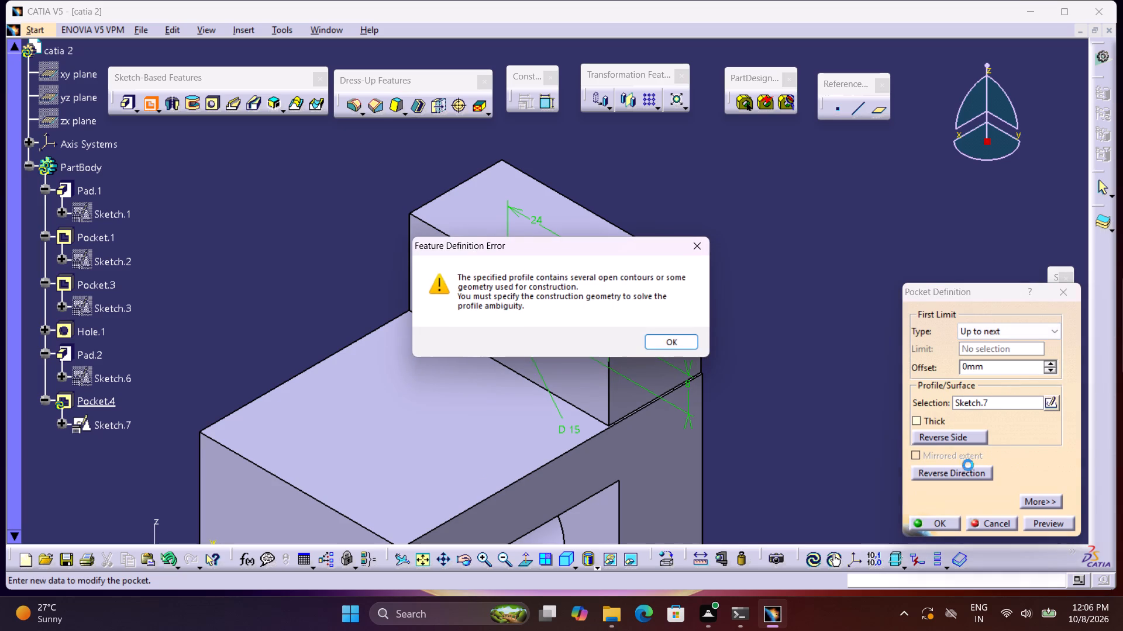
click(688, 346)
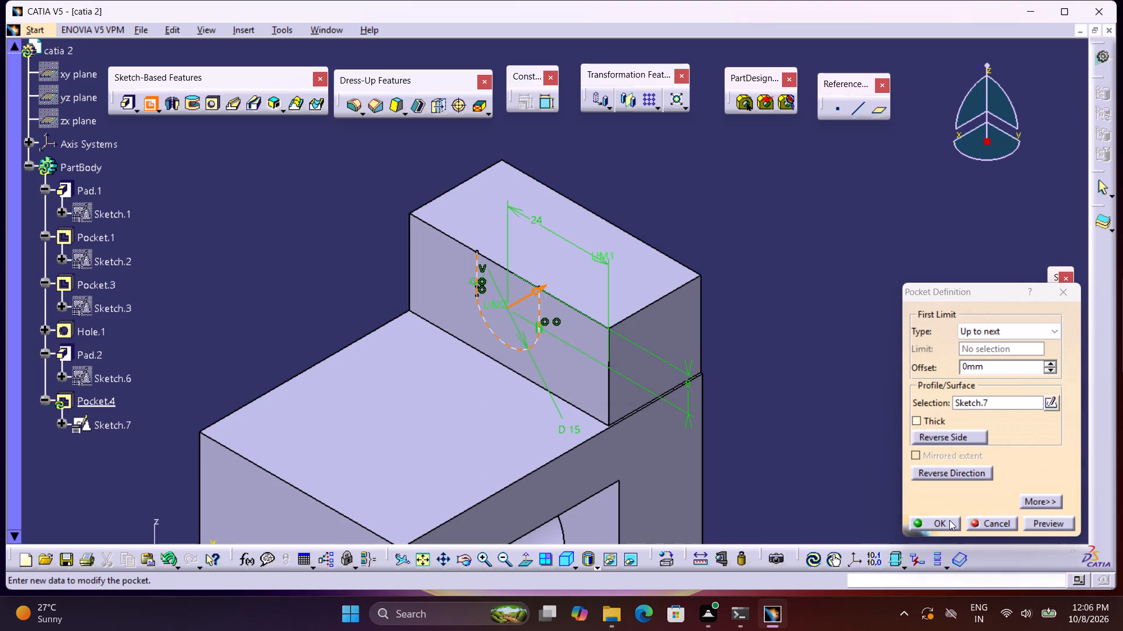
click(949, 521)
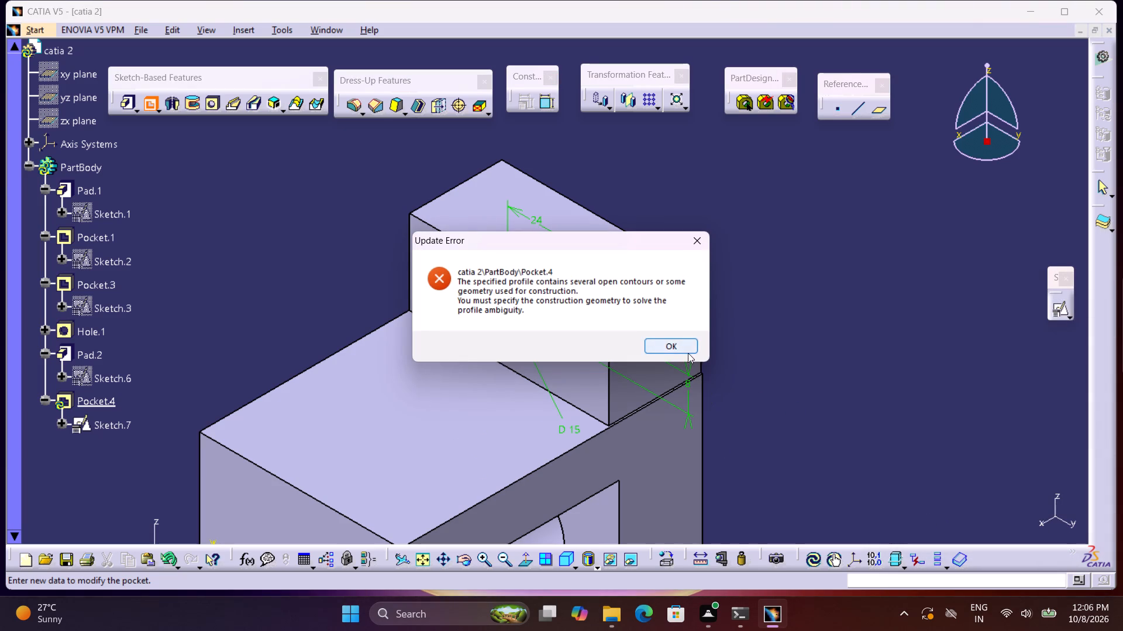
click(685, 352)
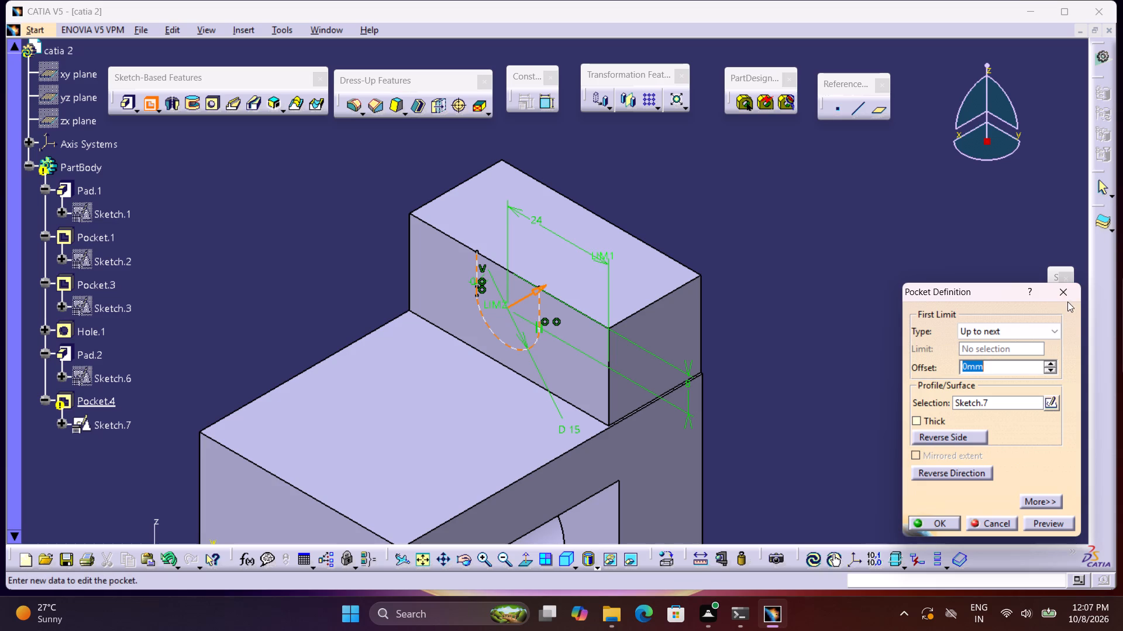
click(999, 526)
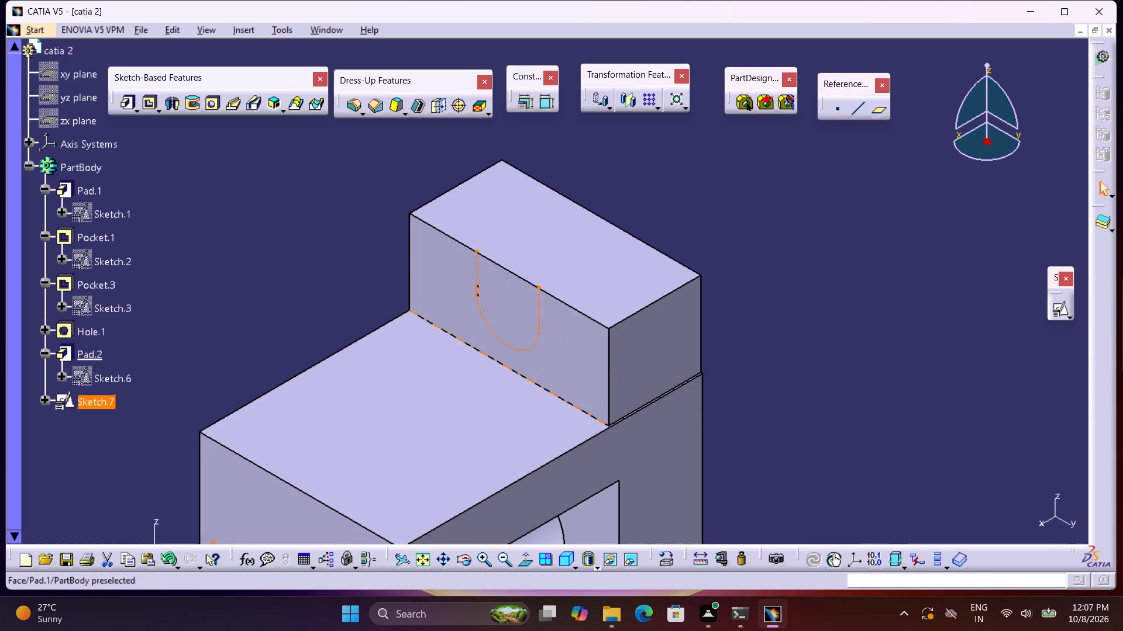
Reopen the U-shaped sketch, join the upper ends of its vertical lines with a horizontal line about 15 mm long, and exit.
double_click(480, 308)
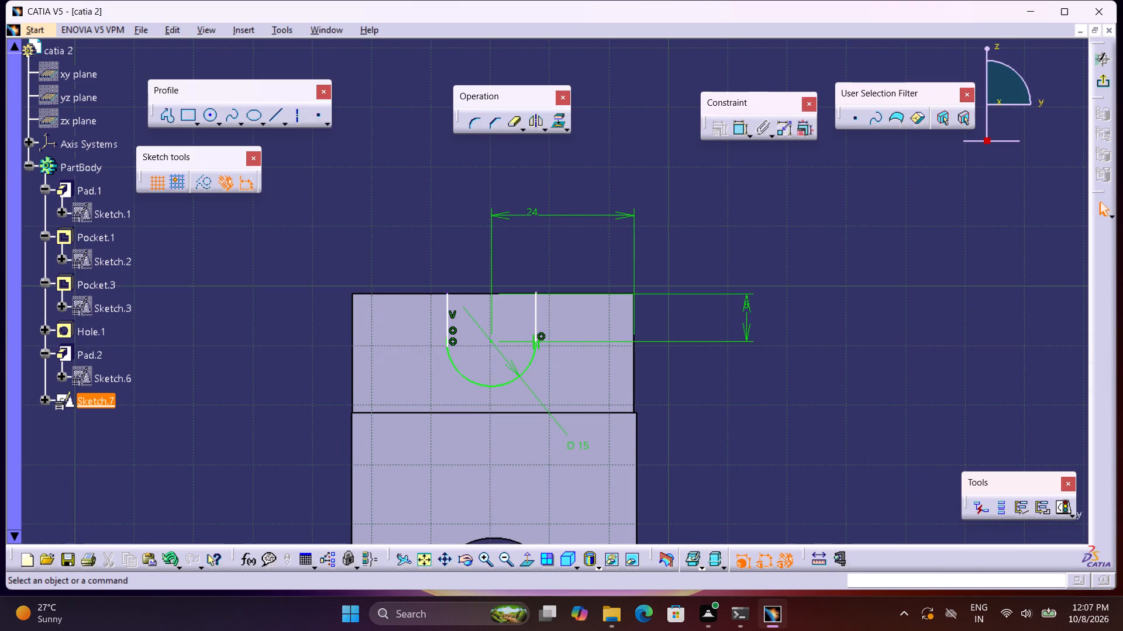
click(164, 117)
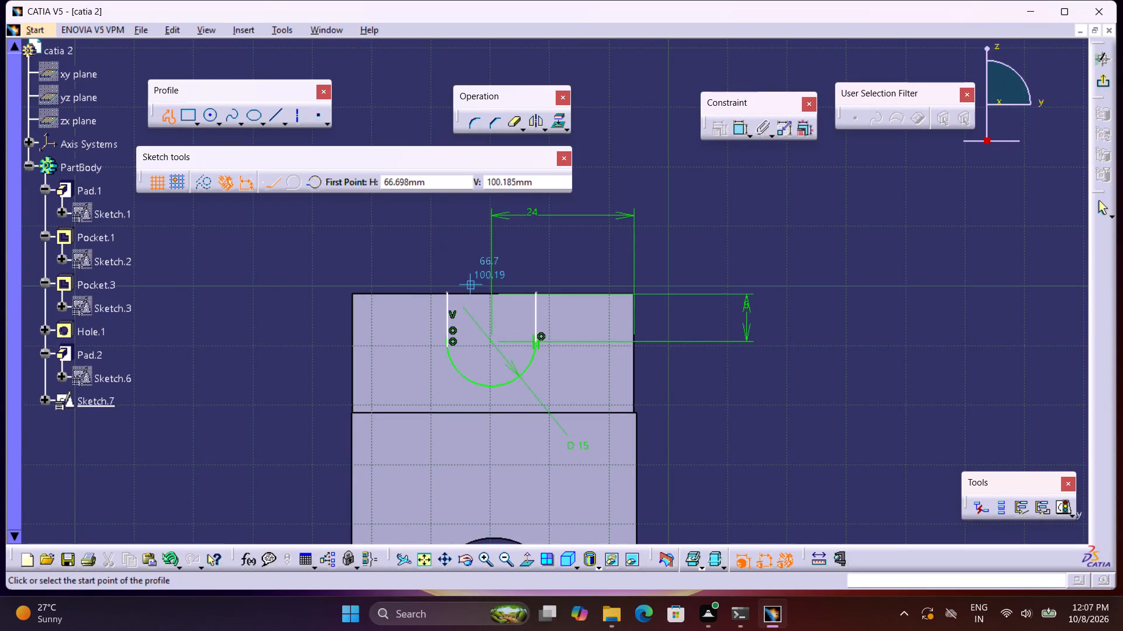
click(447, 292)
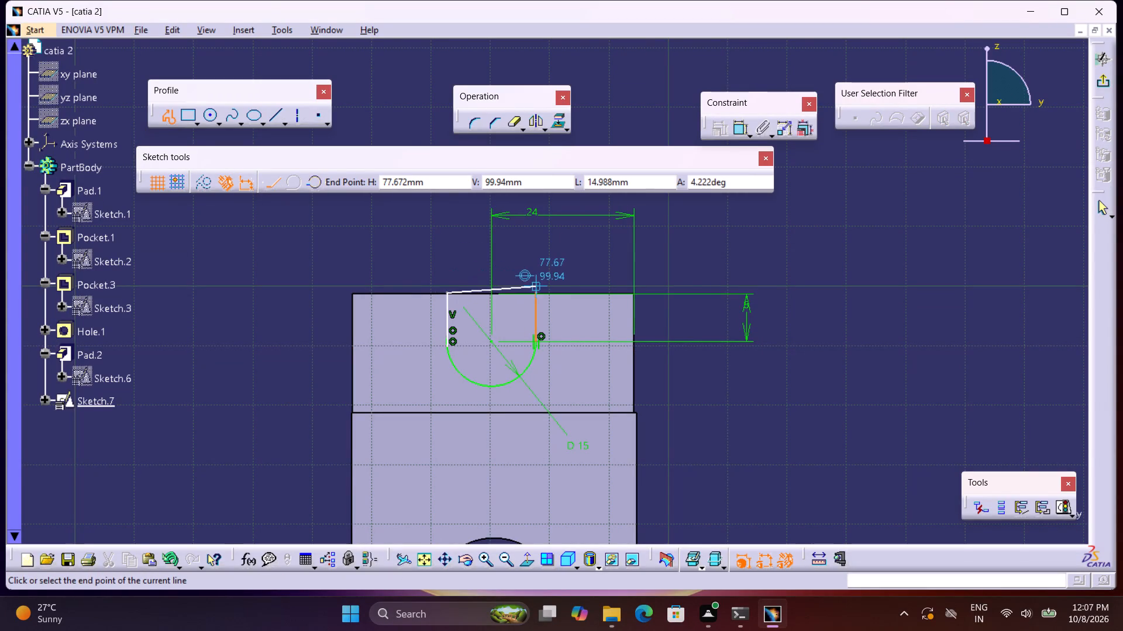
click(536, 292)
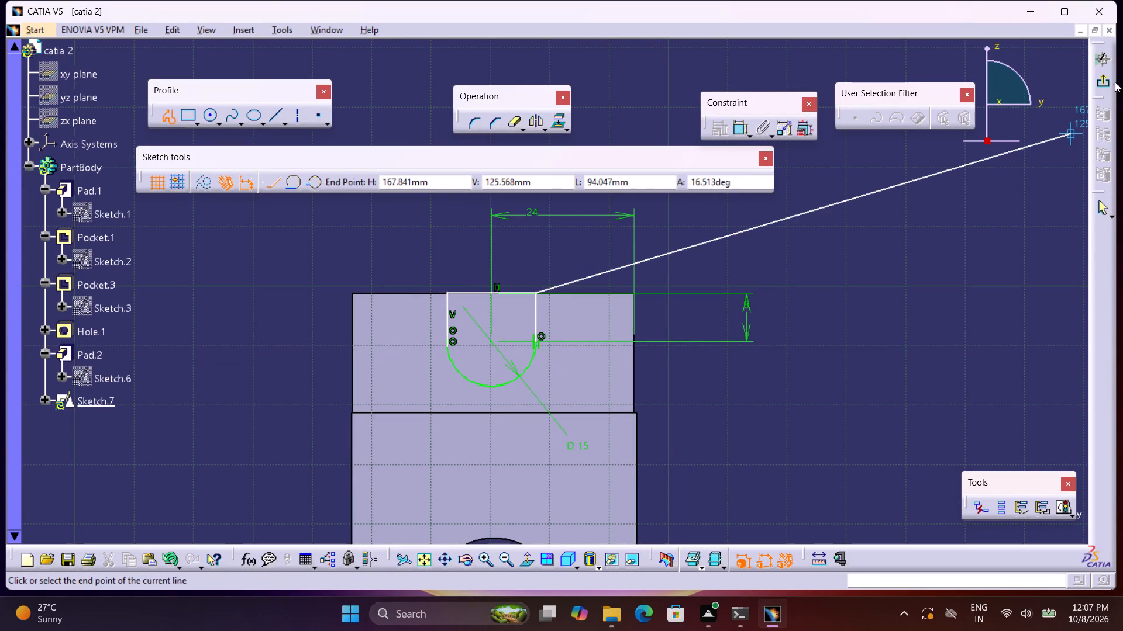
click(1103, 85)
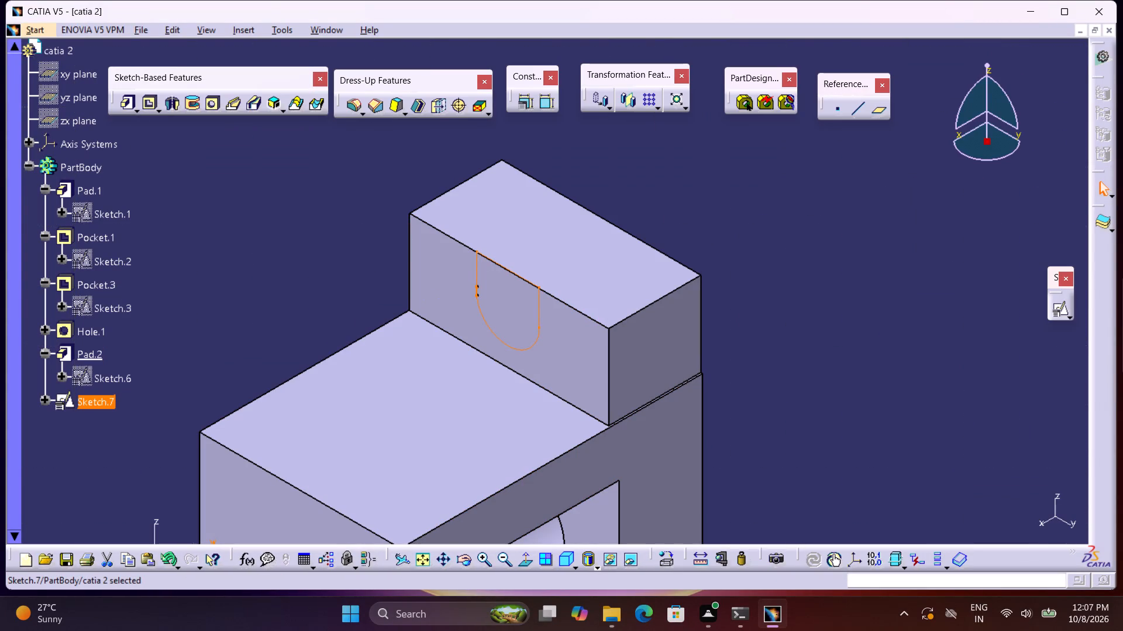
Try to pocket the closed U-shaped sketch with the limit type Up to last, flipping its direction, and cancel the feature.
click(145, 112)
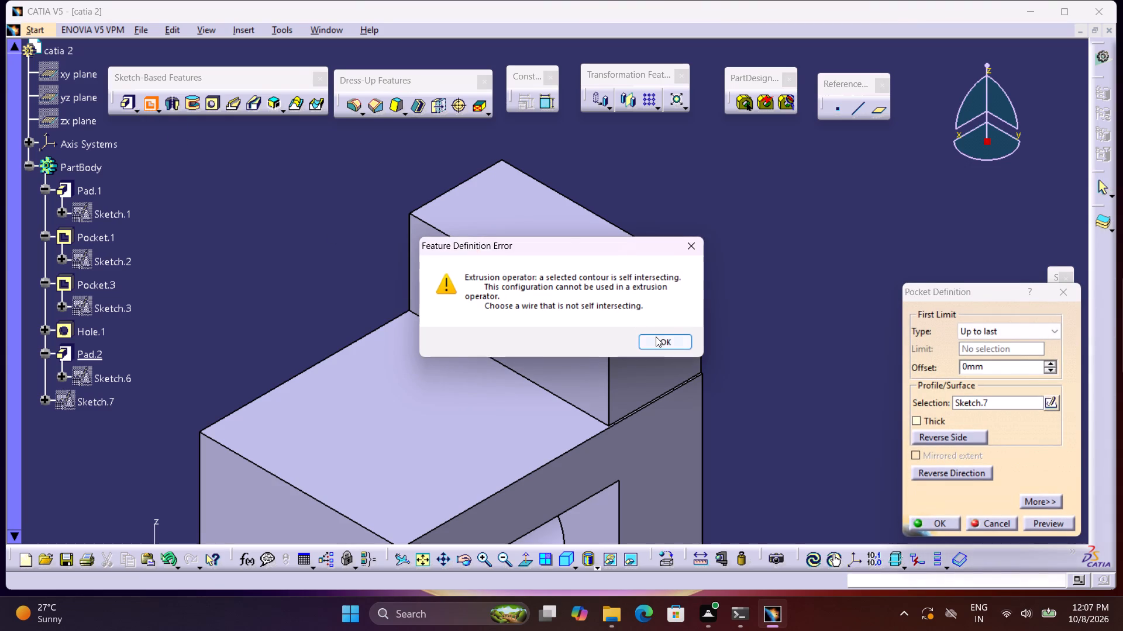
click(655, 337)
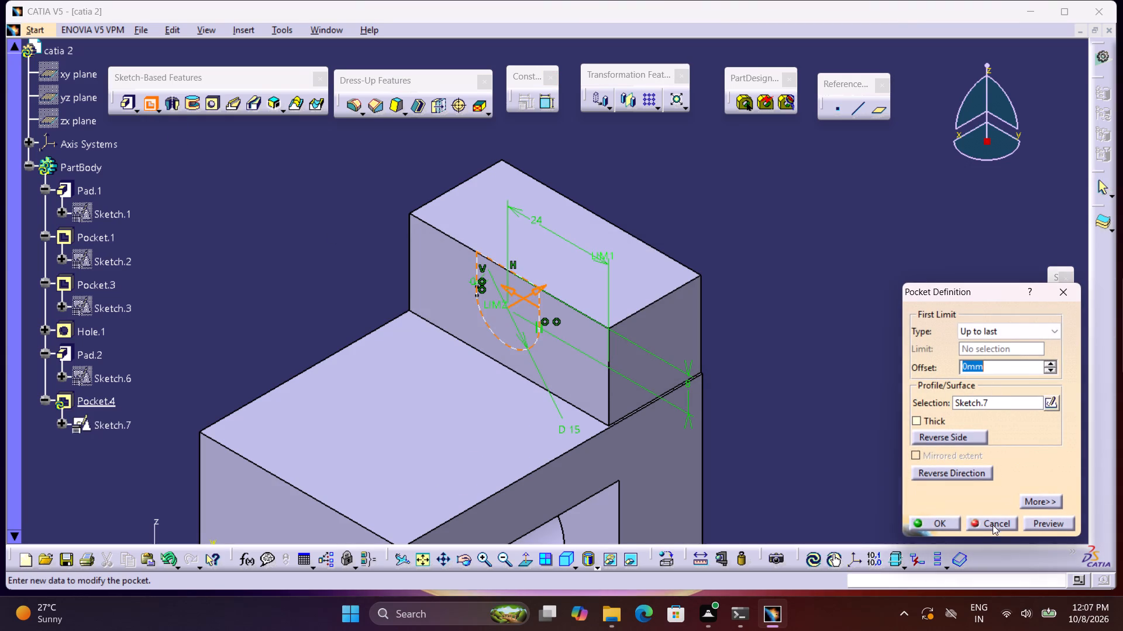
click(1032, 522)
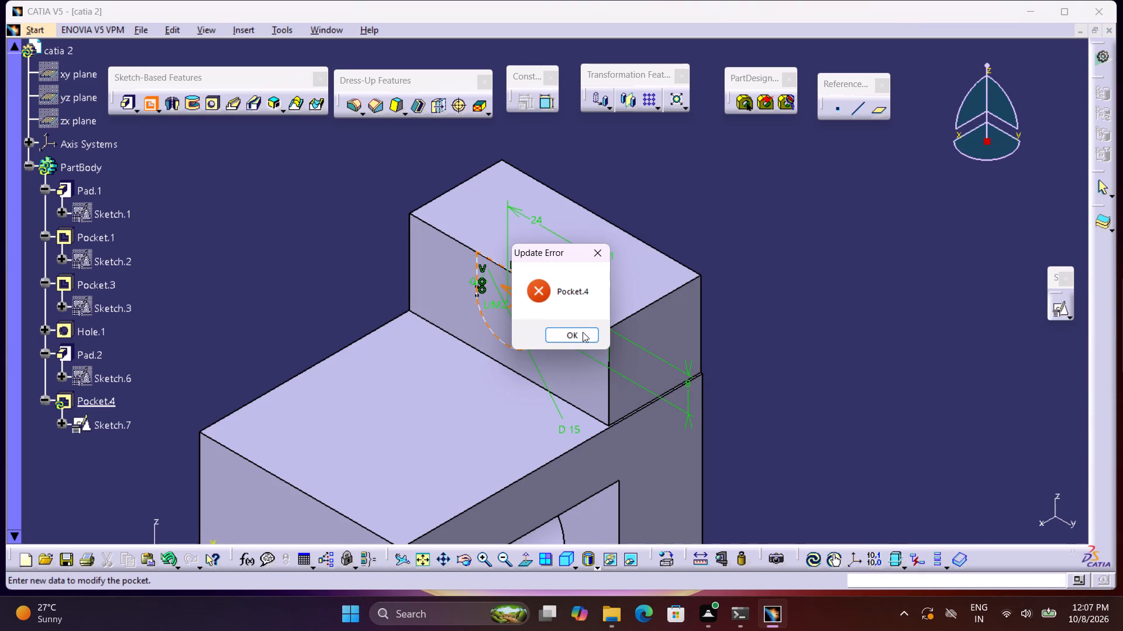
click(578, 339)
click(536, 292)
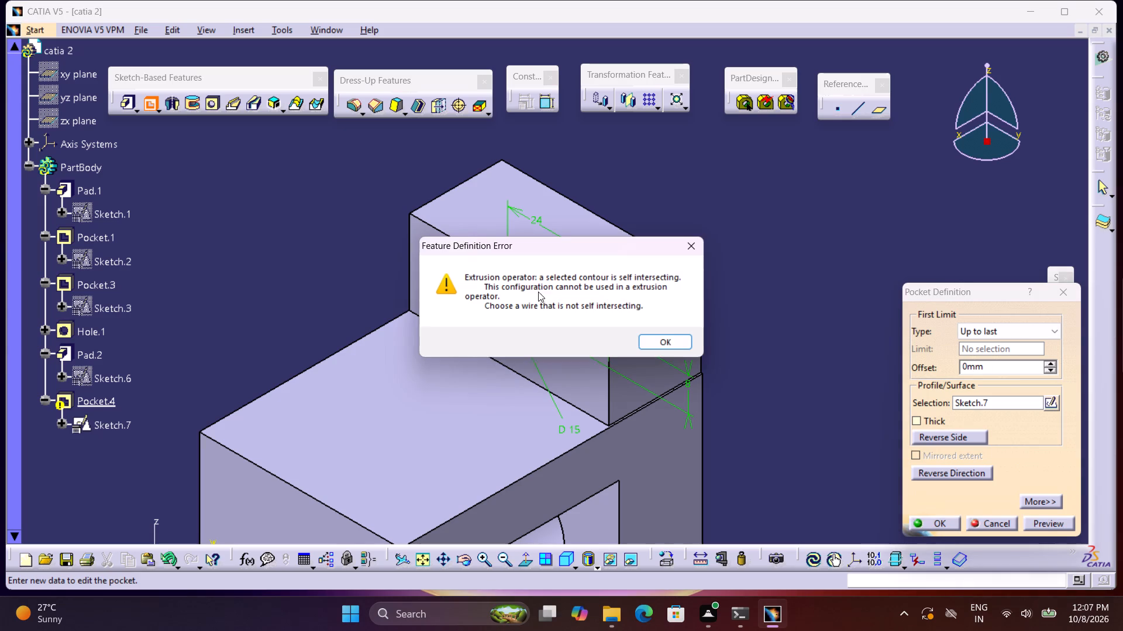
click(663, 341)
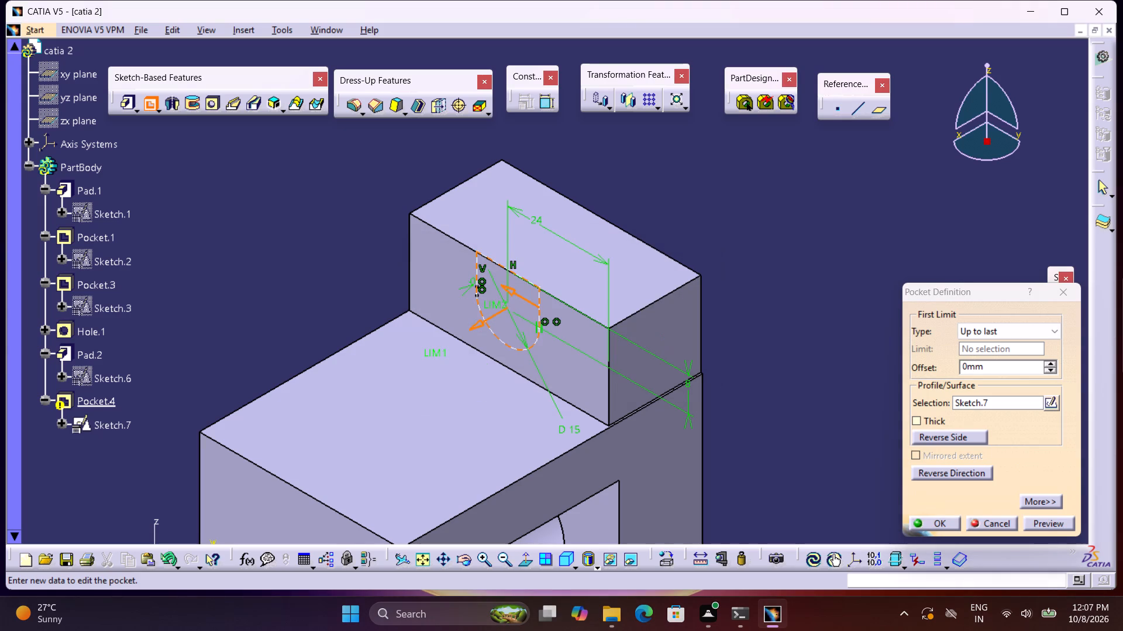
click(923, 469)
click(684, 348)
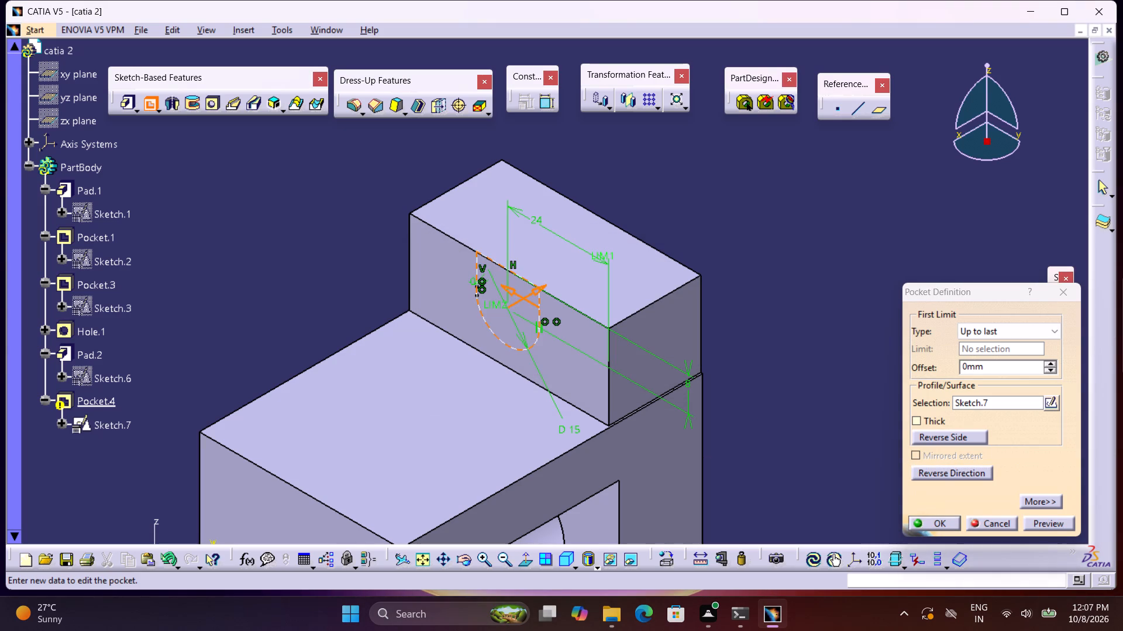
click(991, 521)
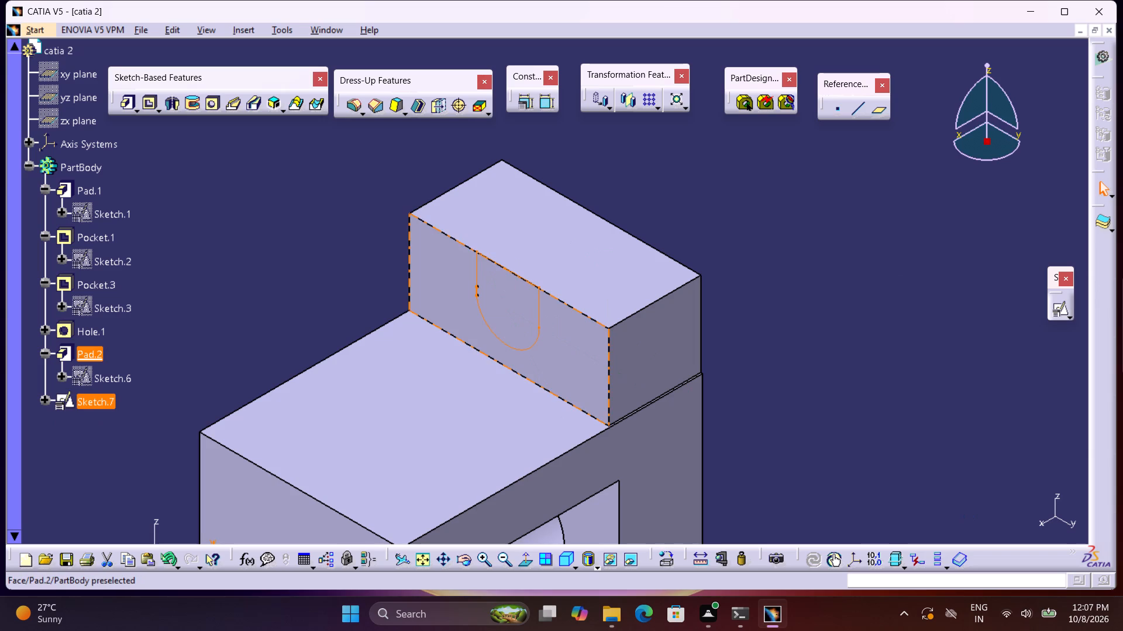
Reopen the U-shaped sketch, make its top horizontal line coincident with the pad's top edge, and exit the sketch.
double_click(477, 293)
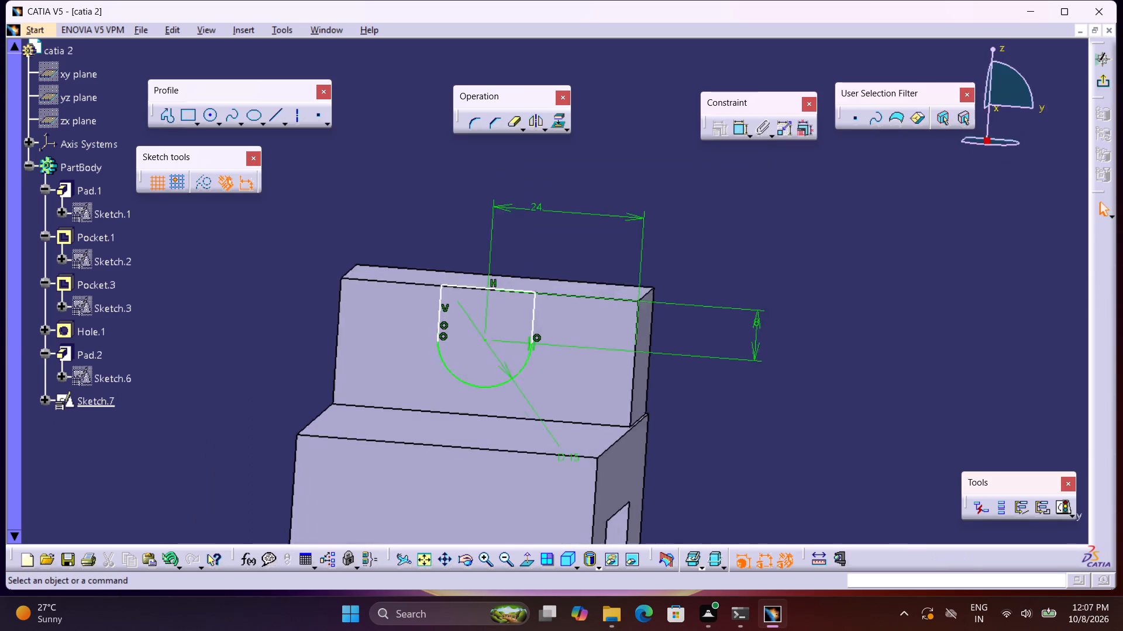
middle_drag(497, 336, 511, 317)
right_click(522, 374)
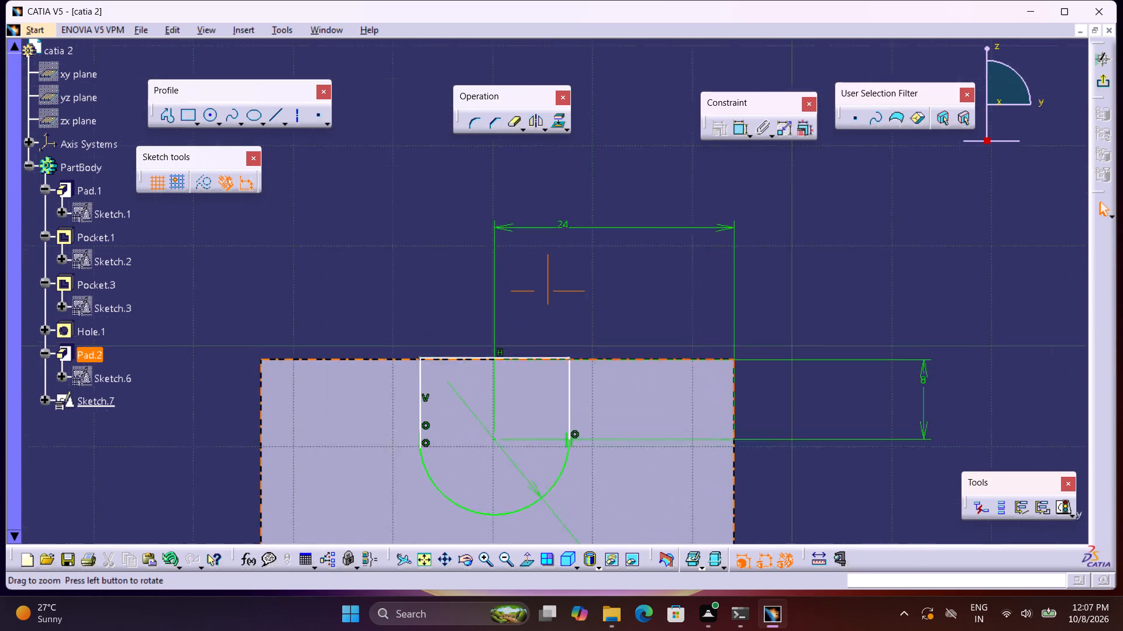
scroll(511, 315, up, 1)
middle_drag(511, 317, 511, 296)
middle_drag(523, 339, 532, 272)
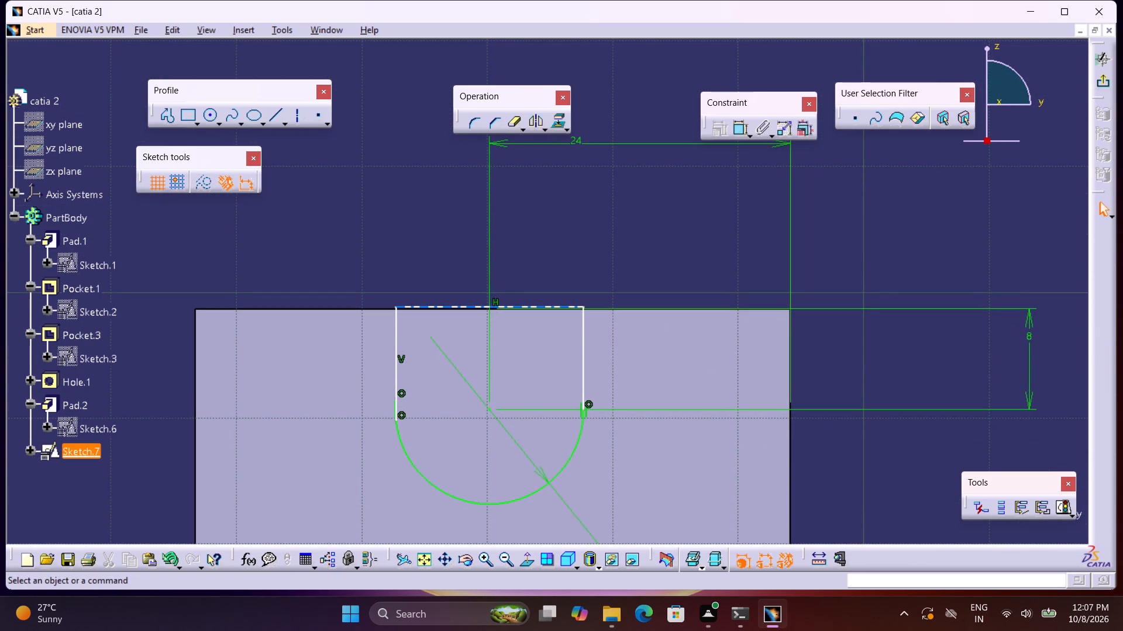
click(479, 304)
click(739, 130)
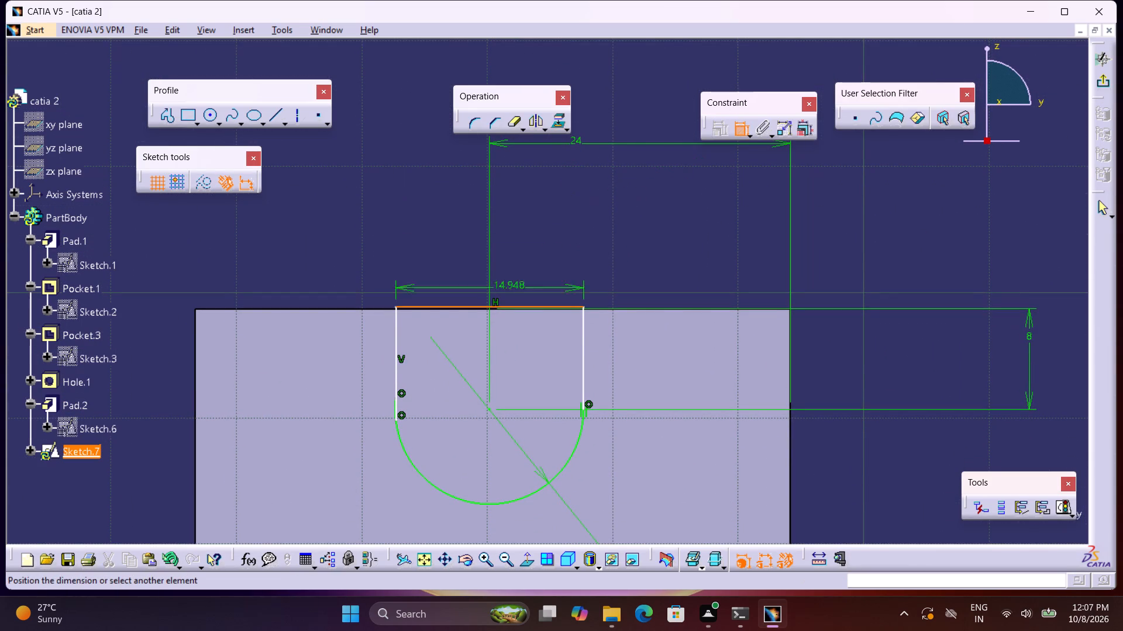
click(509, 310)
right_click(509, 310)
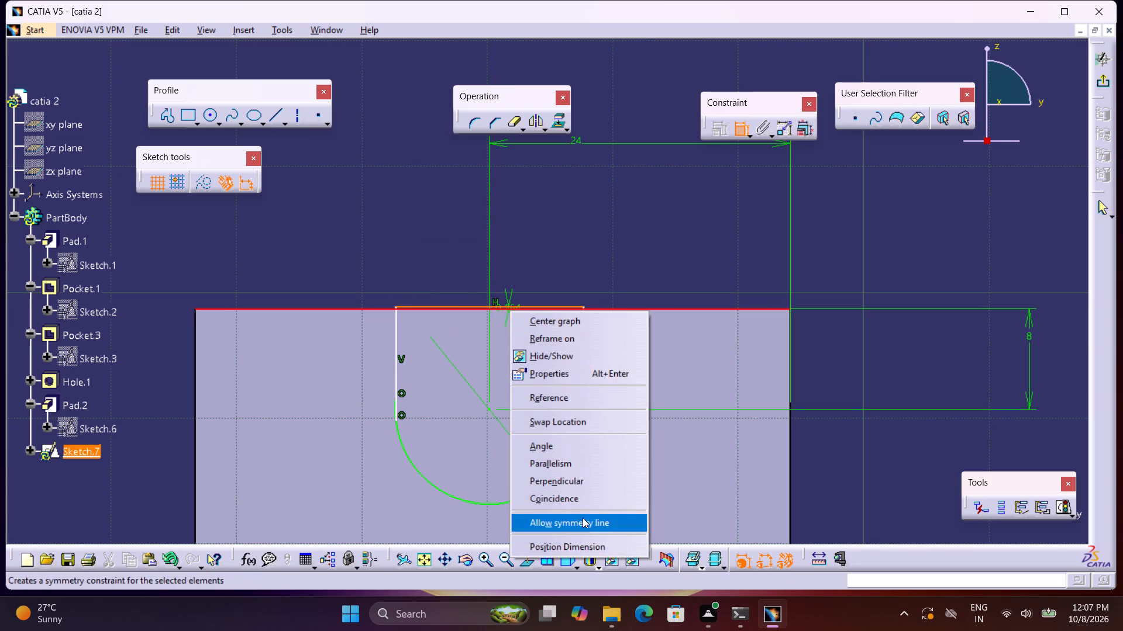
click(577, 500)
click(1106, 74)
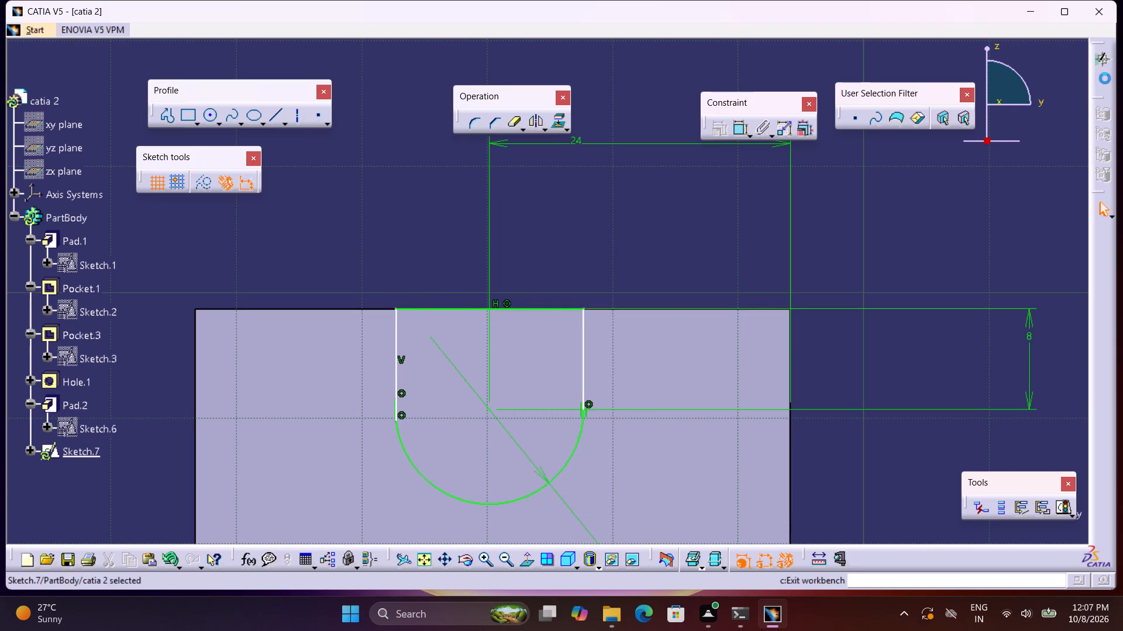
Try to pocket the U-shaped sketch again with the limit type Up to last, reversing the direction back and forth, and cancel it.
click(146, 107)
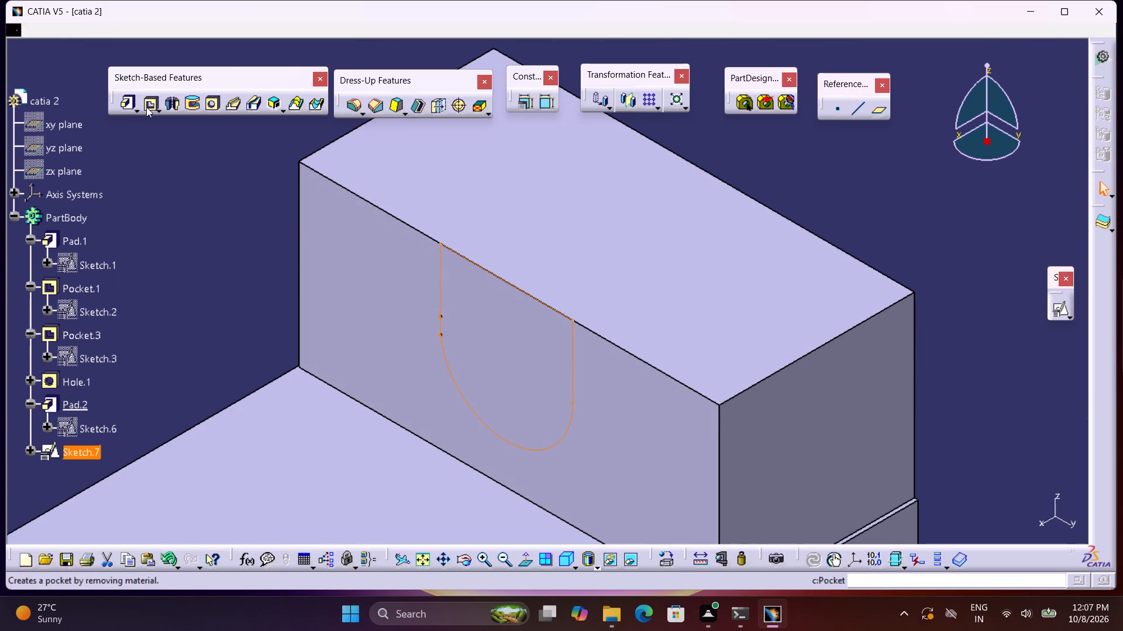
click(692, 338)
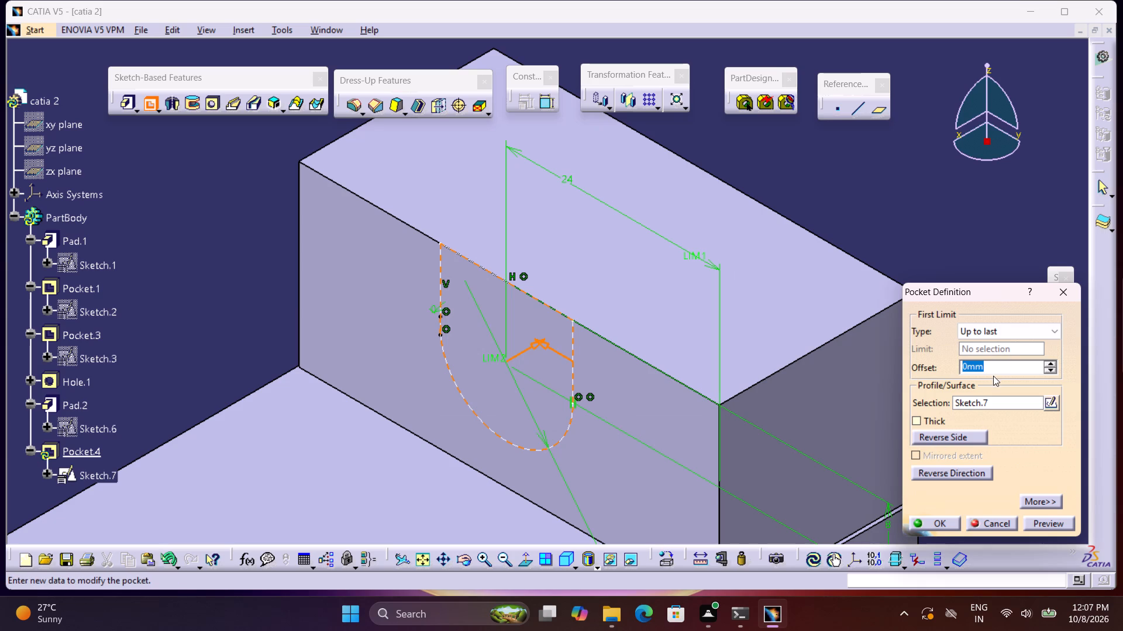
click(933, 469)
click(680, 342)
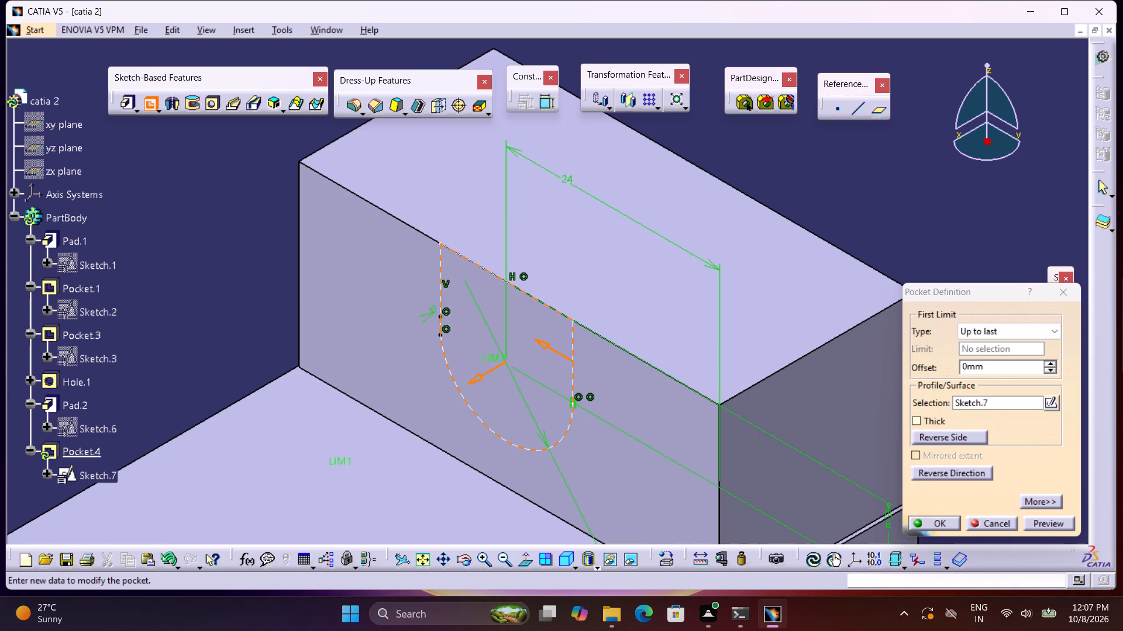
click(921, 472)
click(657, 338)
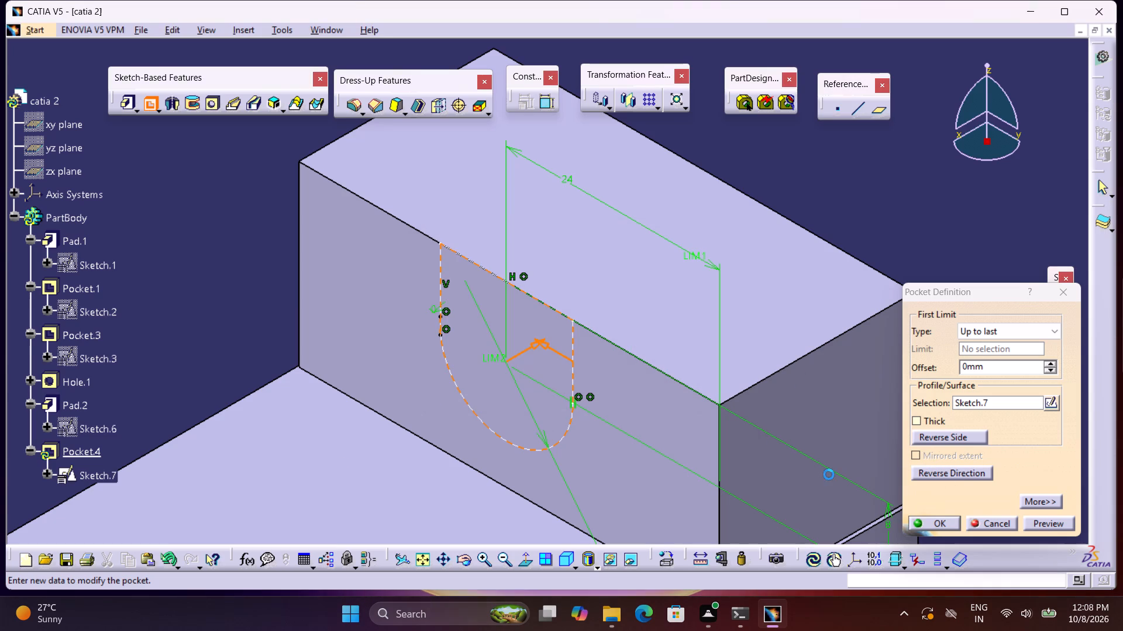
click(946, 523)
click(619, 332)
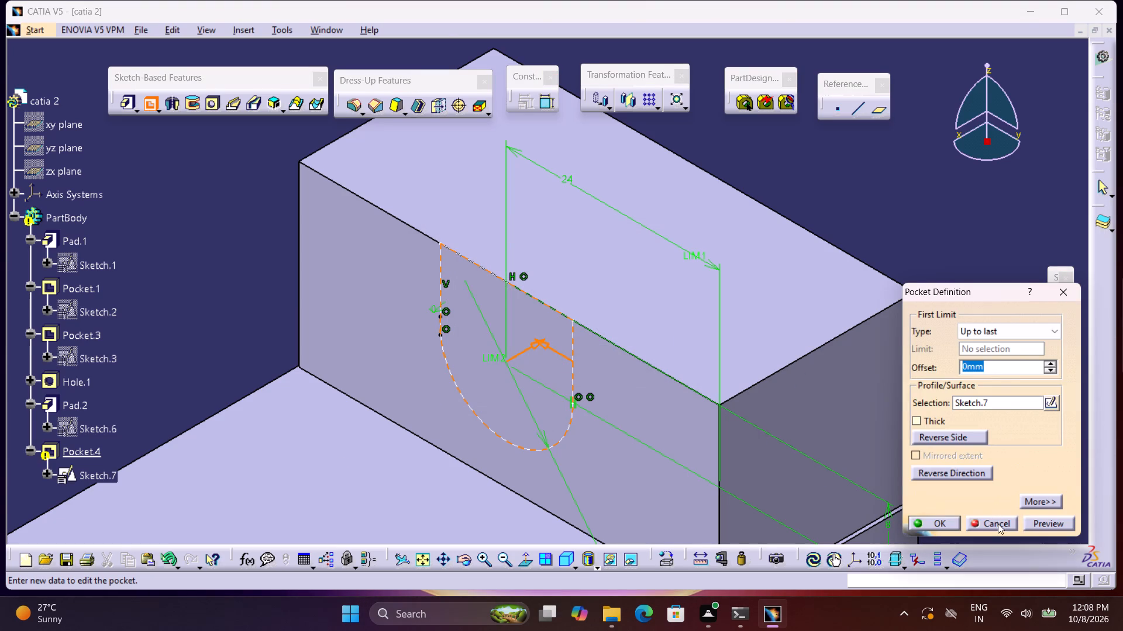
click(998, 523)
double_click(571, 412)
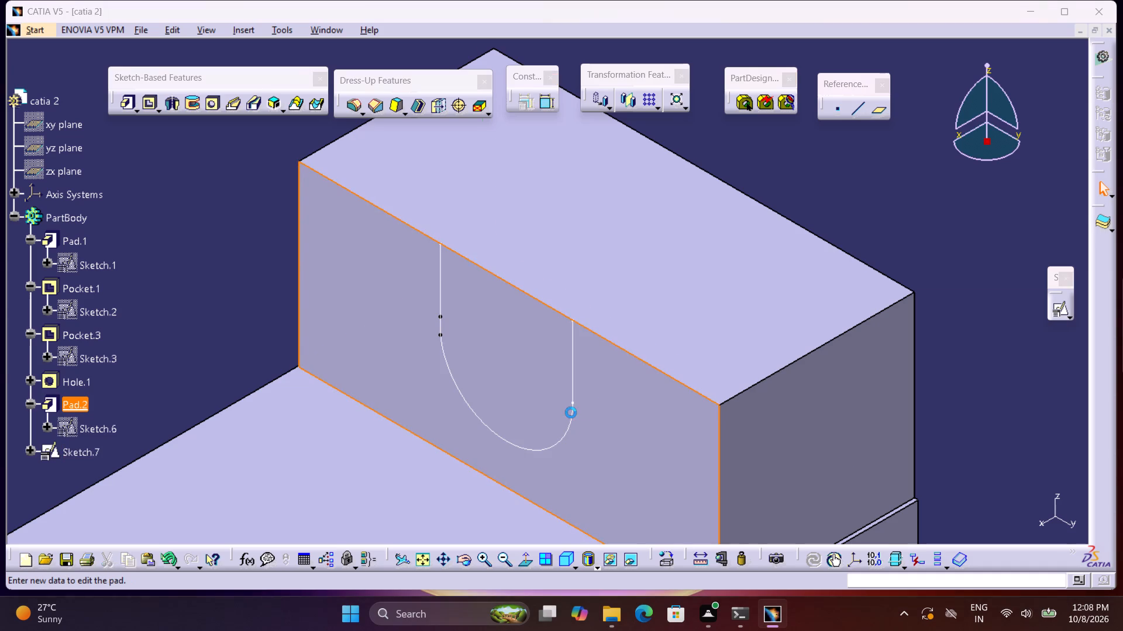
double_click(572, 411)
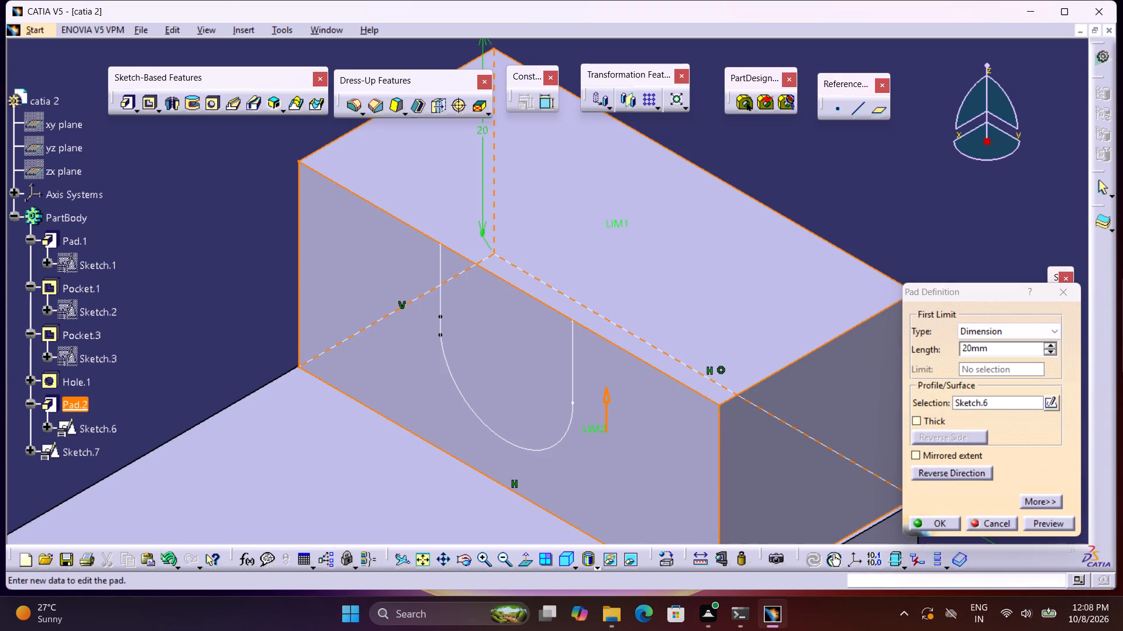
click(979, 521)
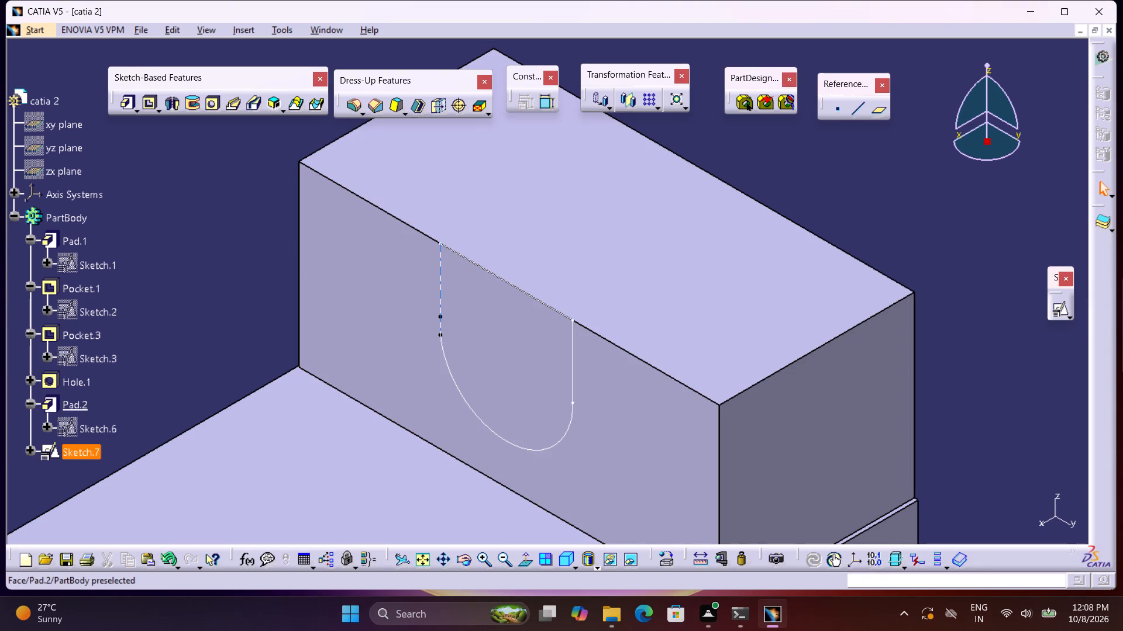
Reopen the U-shaped sketch, dimension the left vertical line's length, and set it to 8 mm.
double_click(441, 284)
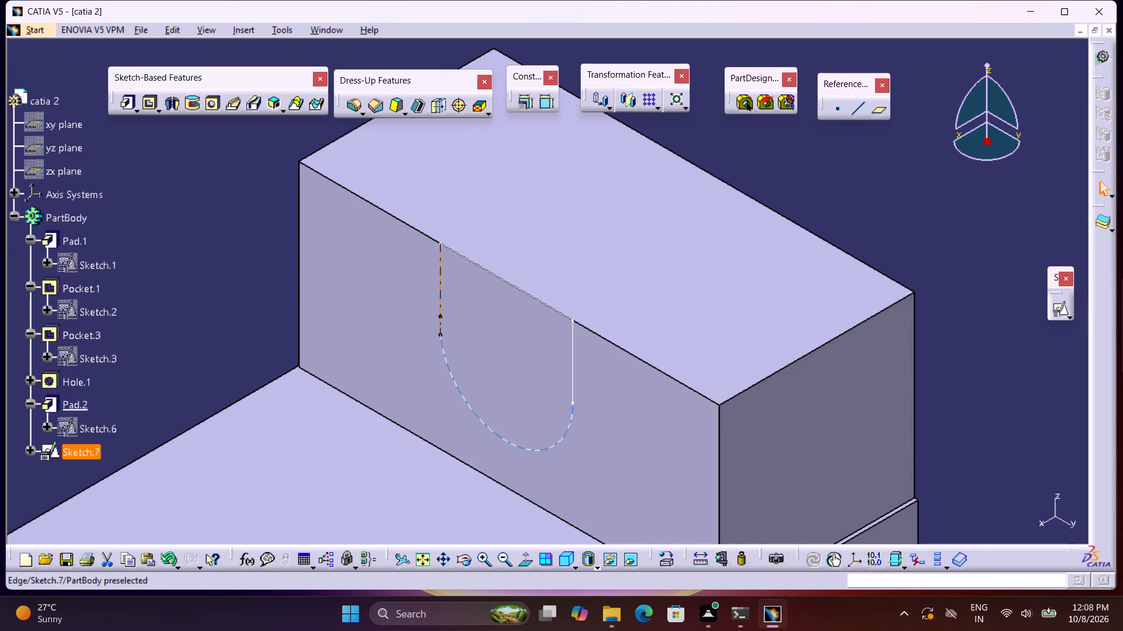
double_click(443, 350)
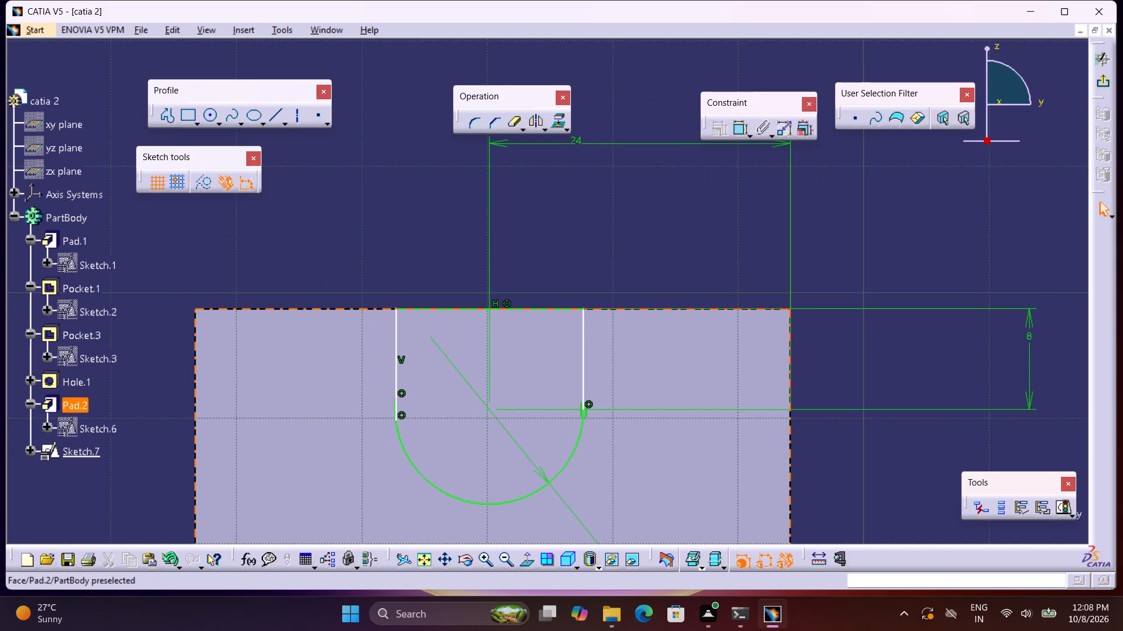
middle_drag(445, 383, 436, 349)
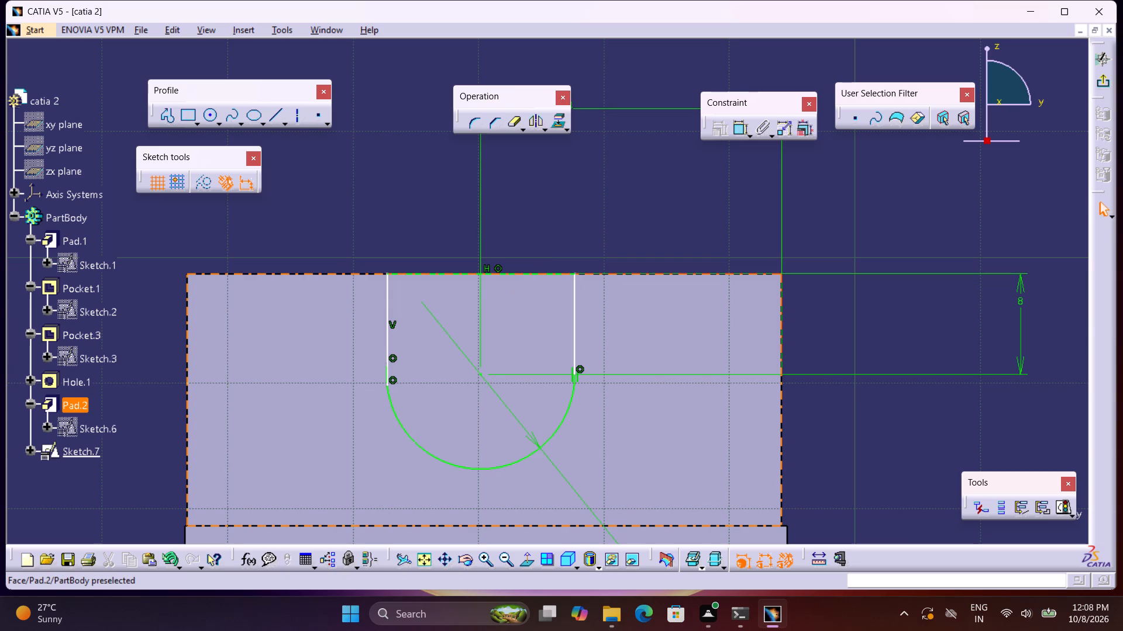
click(388, 292)
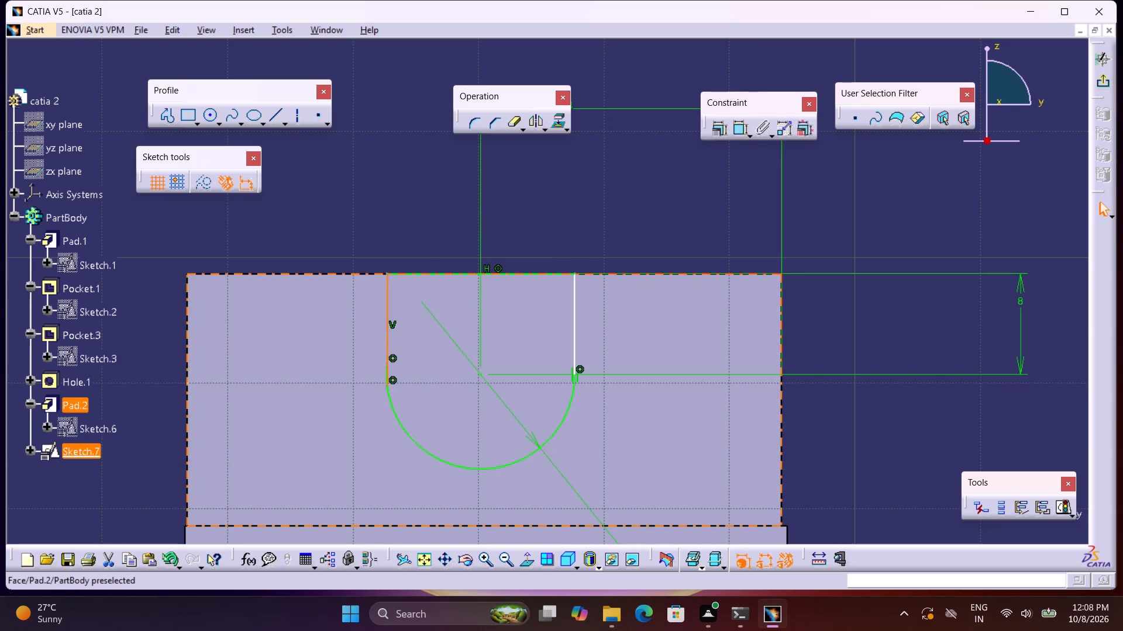
click(746, 129)
click(738, 134)
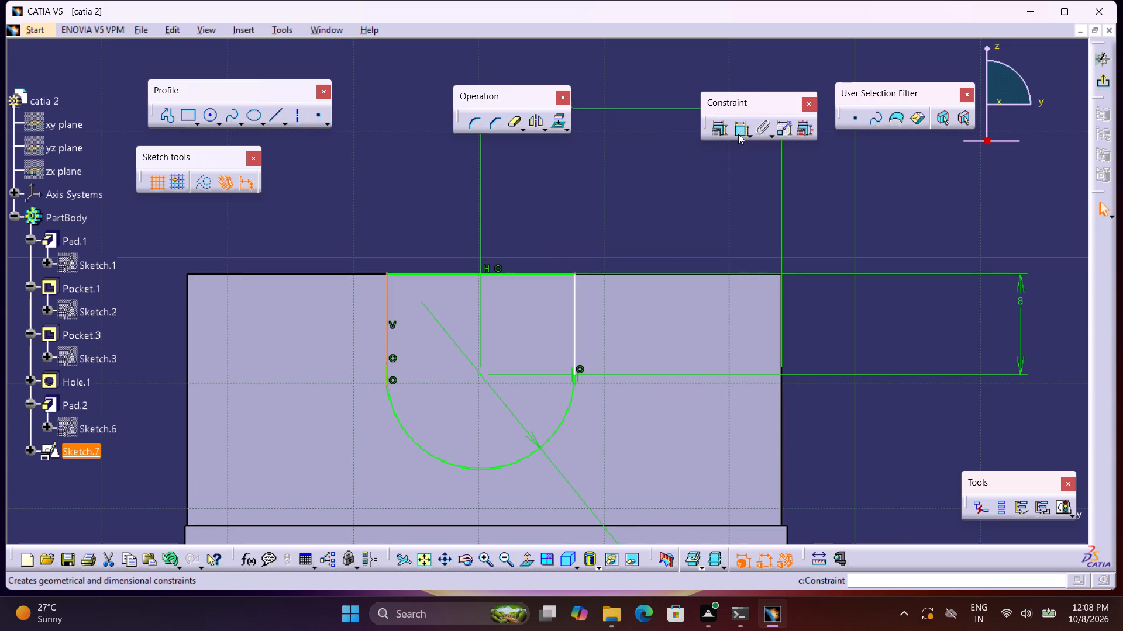
click(738, 134)
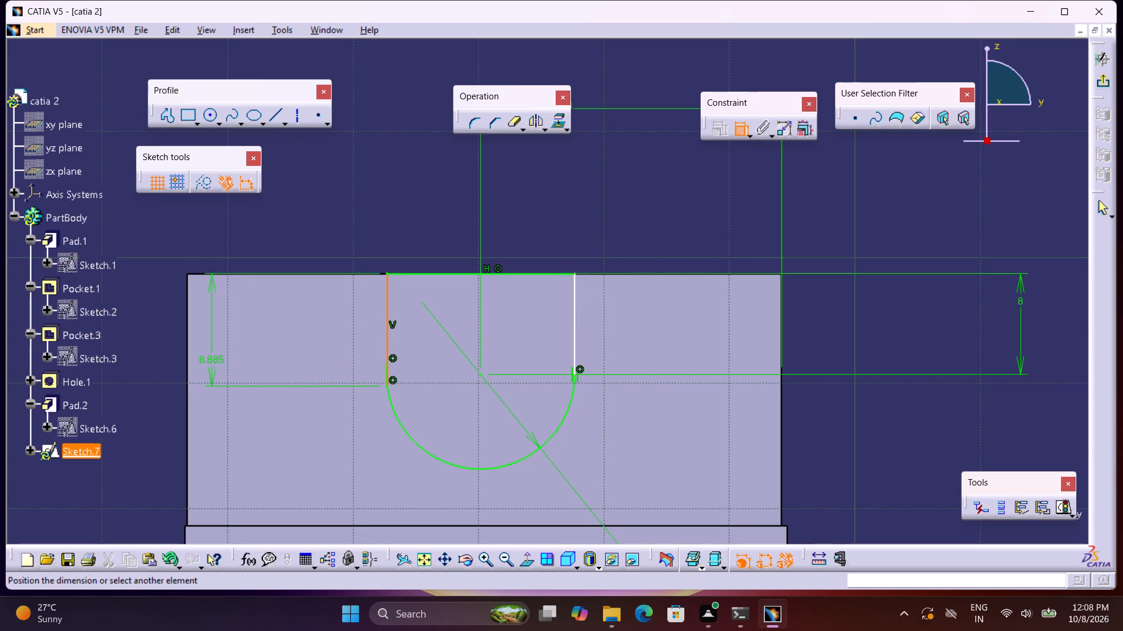
click(148, 347)
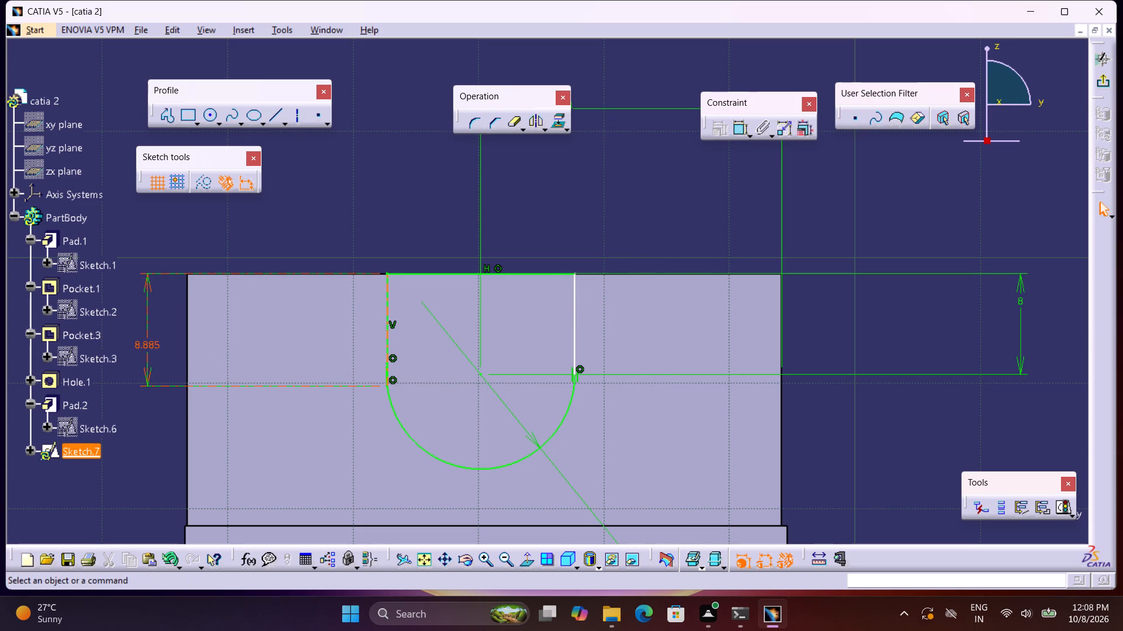
double_click(153, 346)
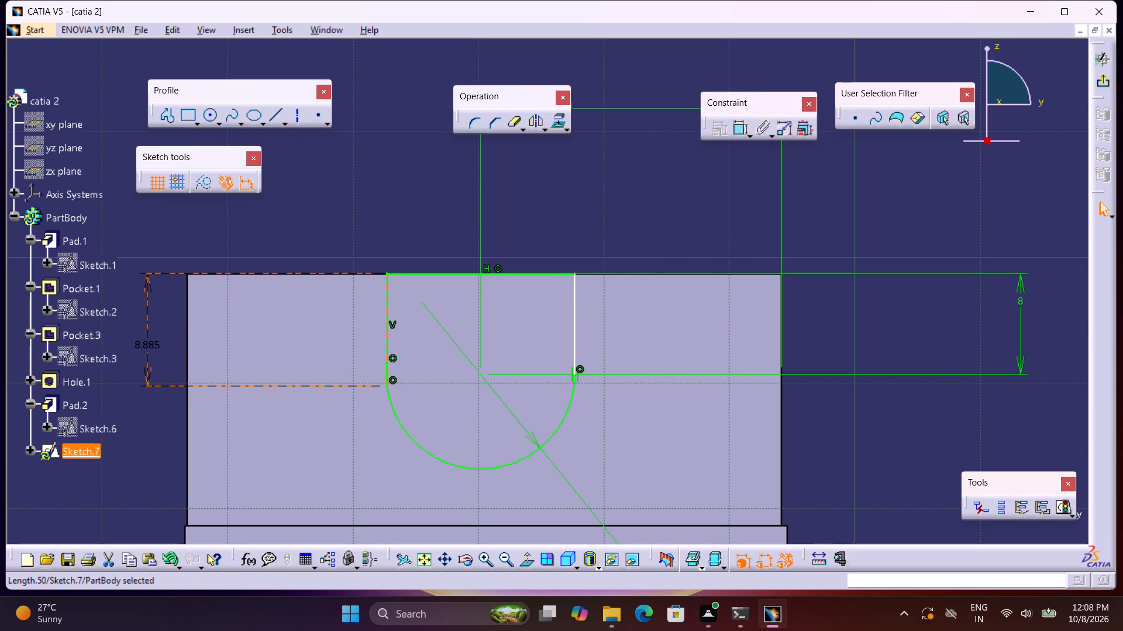
double_click(150, 337)
key(8)
key(Return)
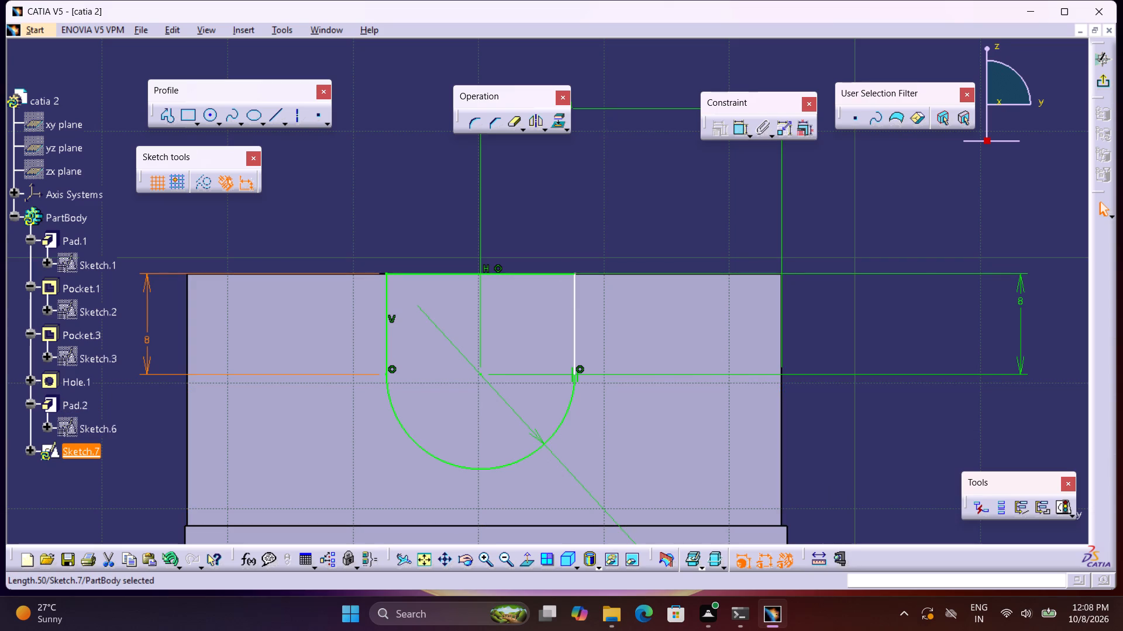
Enter 8 mm again for the offset between the arc's centre and the pad's top edge.
click(1016, 304)
click(1029, 304)
double_click(1016, 303)
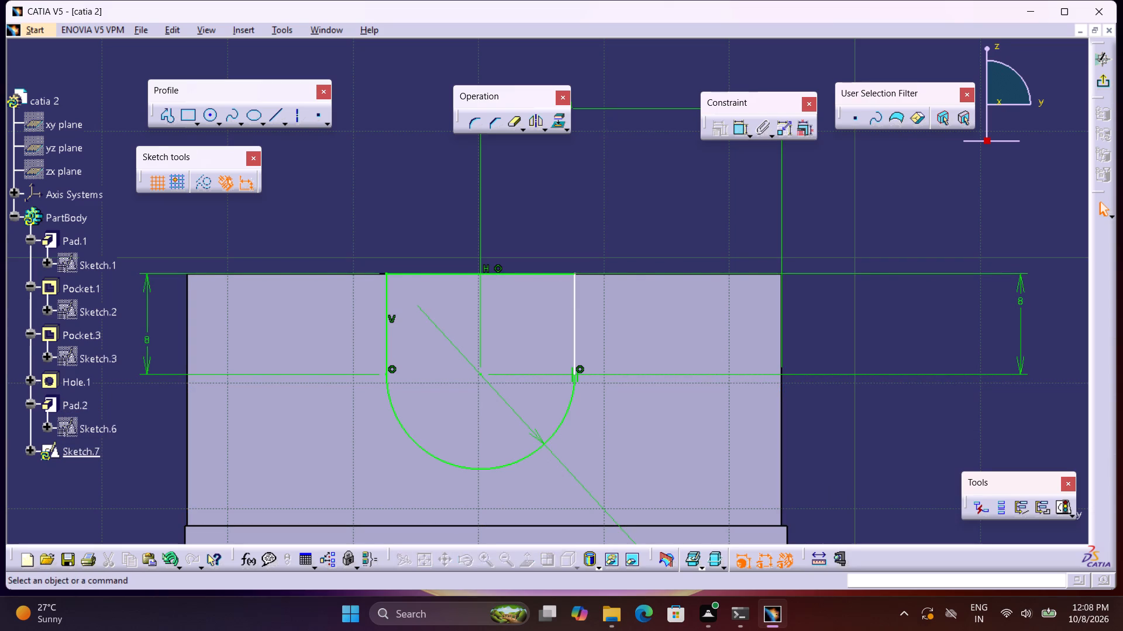
double_click(1024, 304)
key(8)
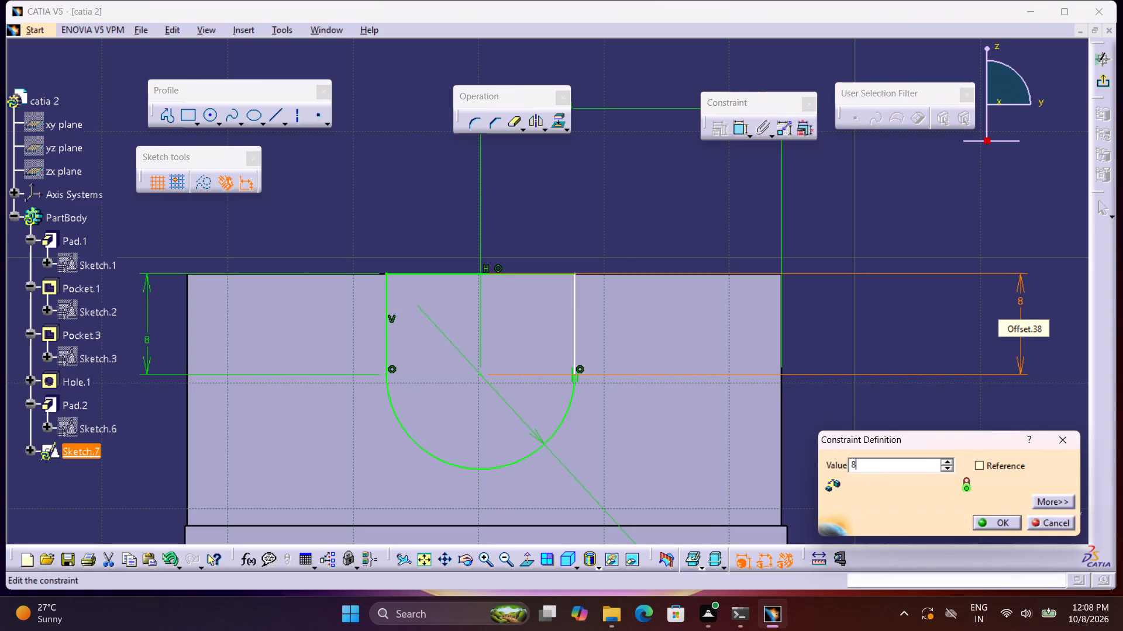
key(Return)
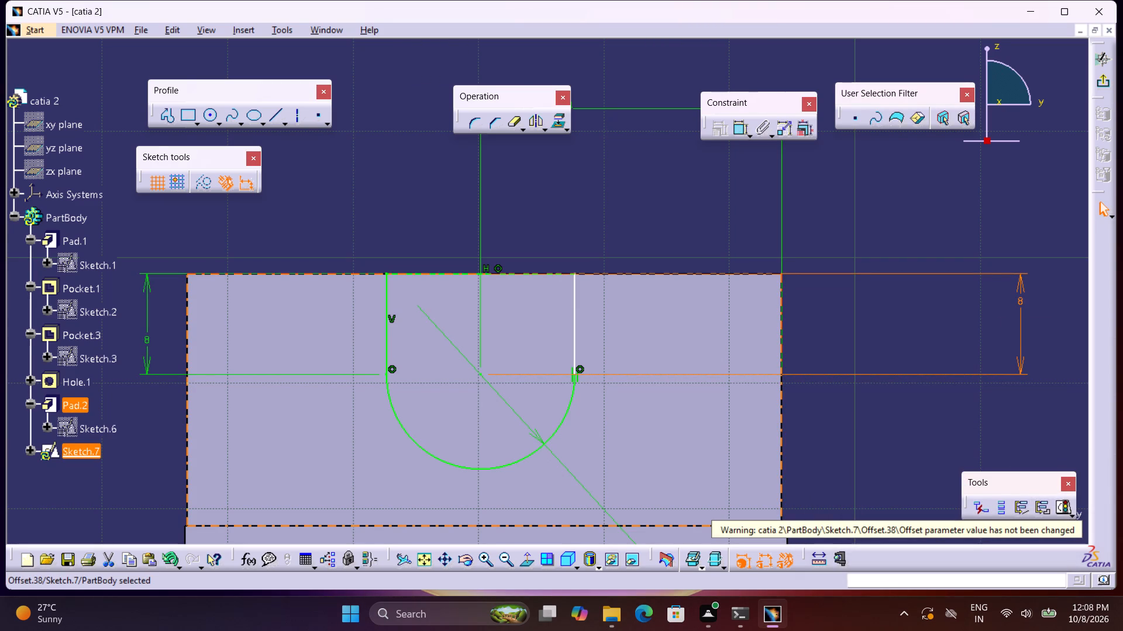
Dimension the length of the U shape's right vertical line, placing the dimension outside the pad.
click(575, 338)
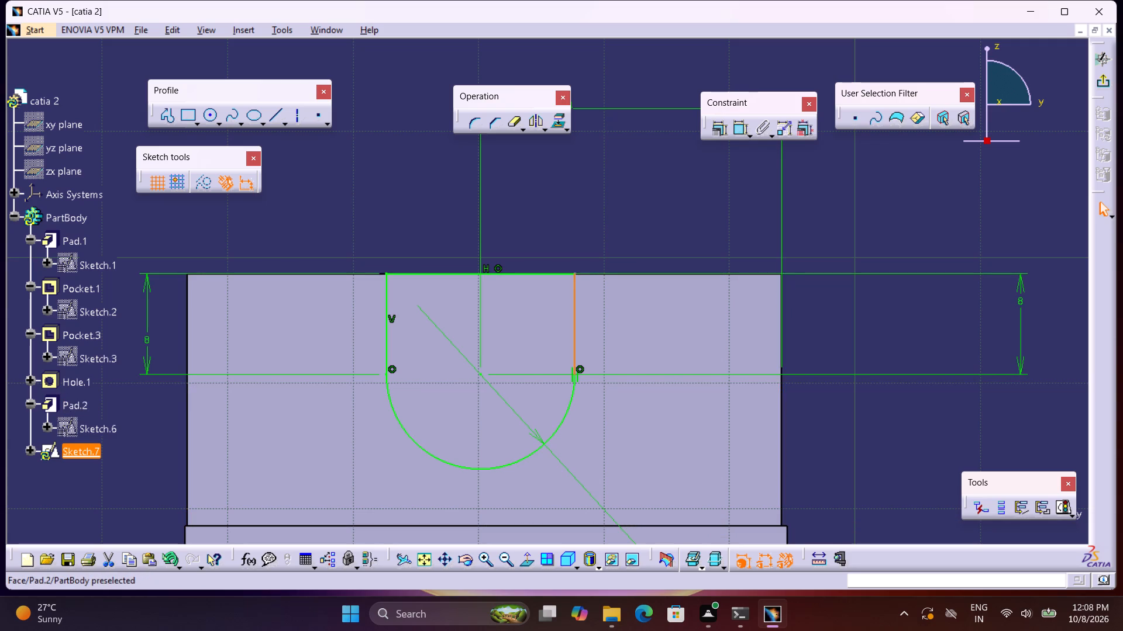
click(737, 134)
click(848, 334)
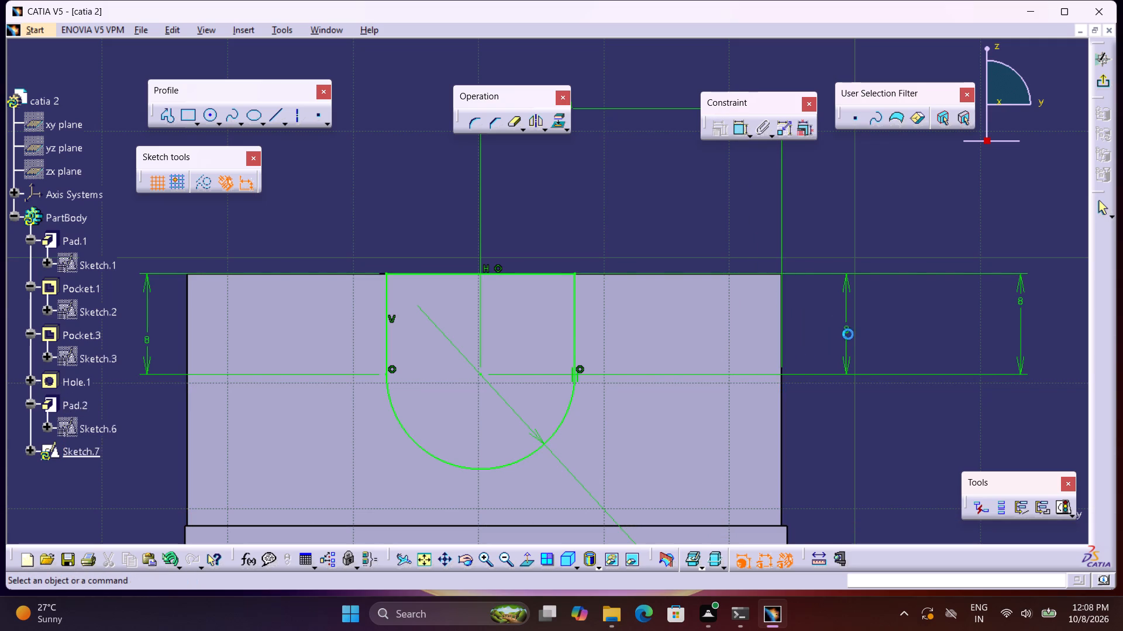
Exit the sketch and pocket the U-shaped profile through the upright pad with the limit type Up to last.
click(1106, 81)
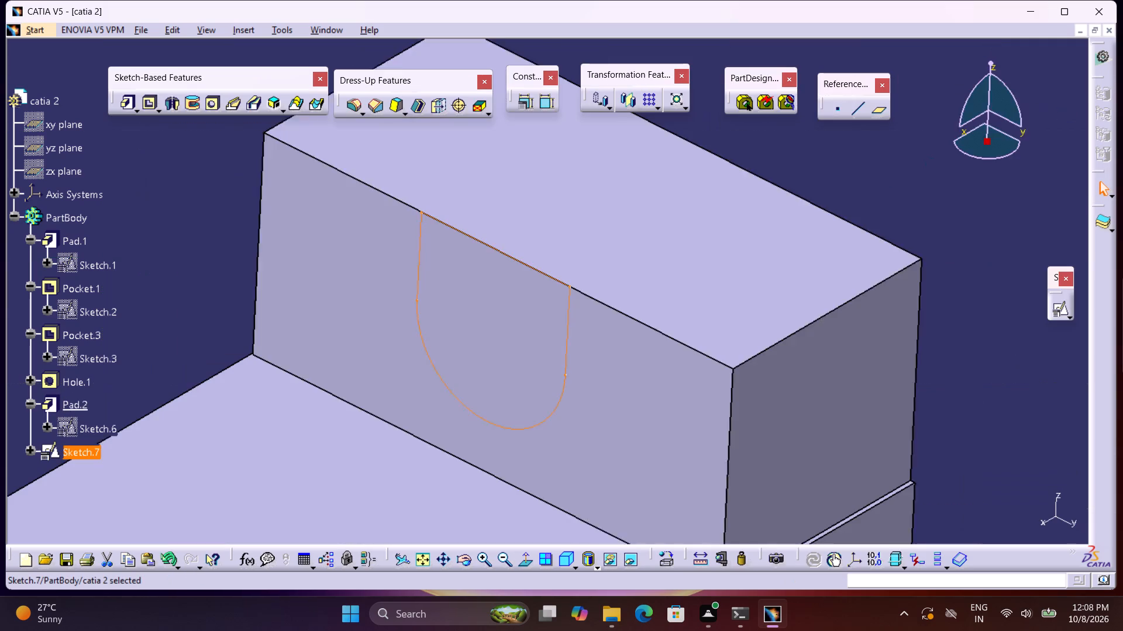
click(148, 106)
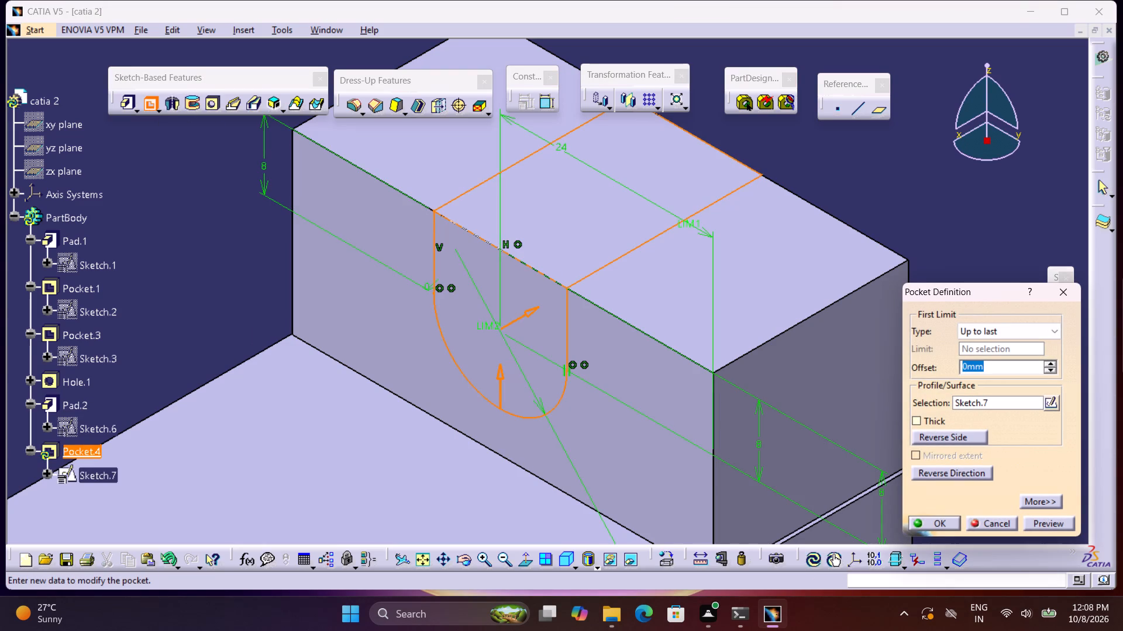
click(943, 523)
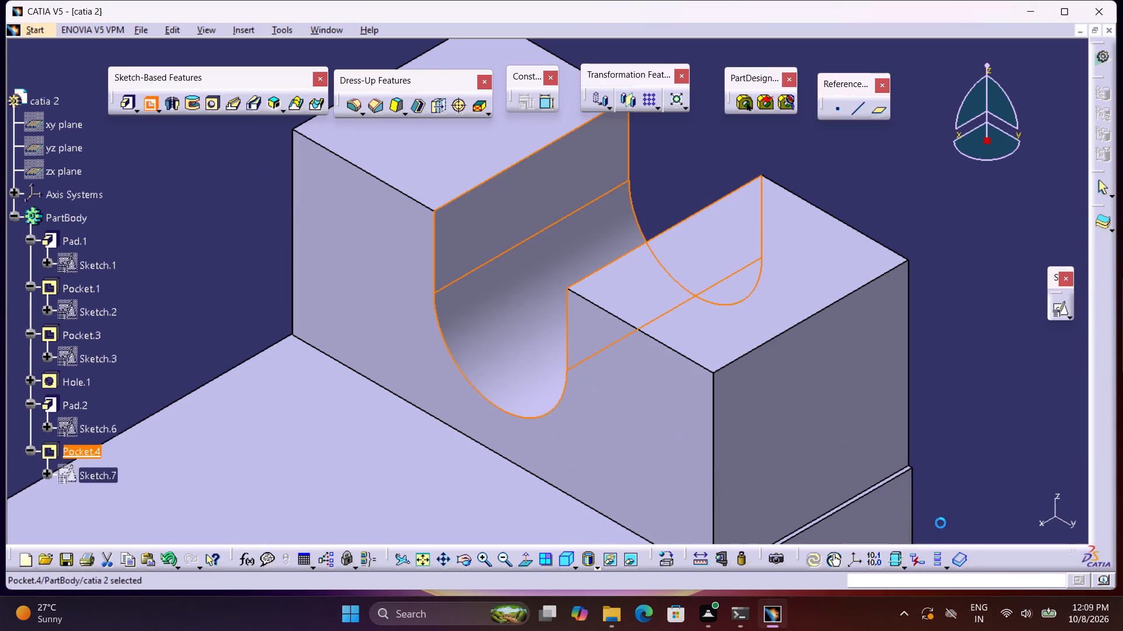
click(916, 227)
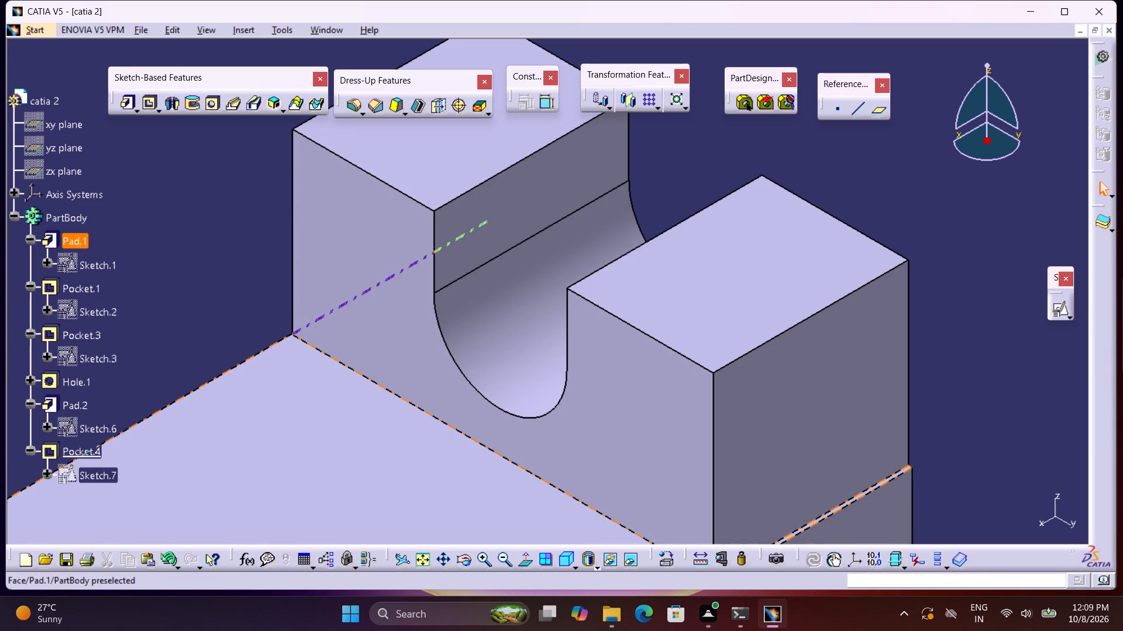
Save the whole part to the Desktop as a CATPart file named catia 2.
click(567, 554)
click(421, 563)
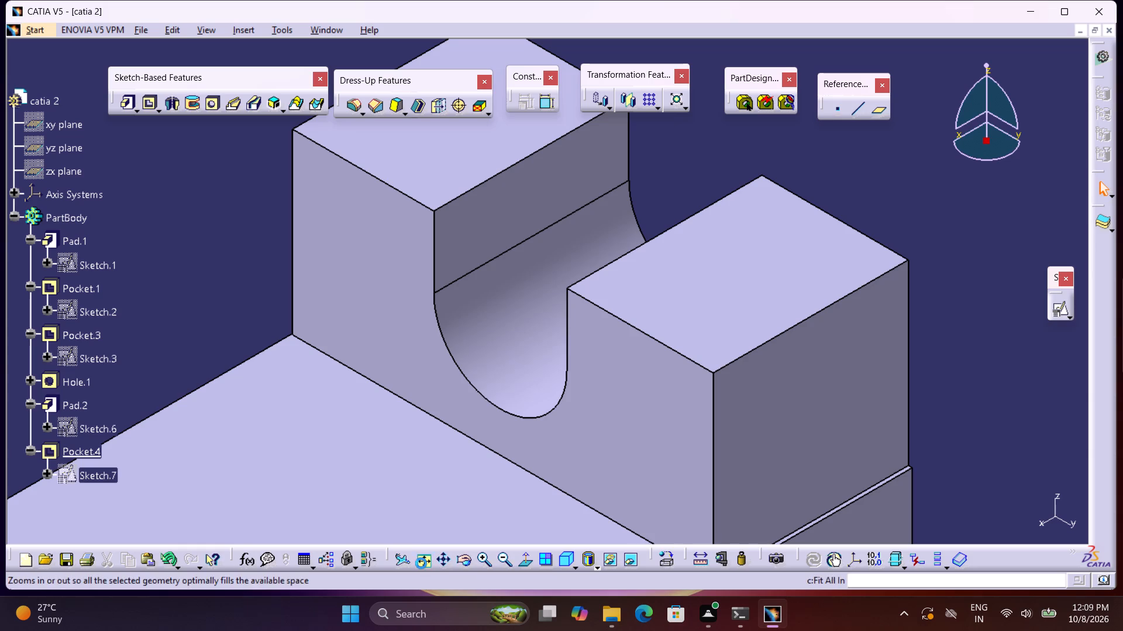
middle_drag(794, 395, 766, 412)
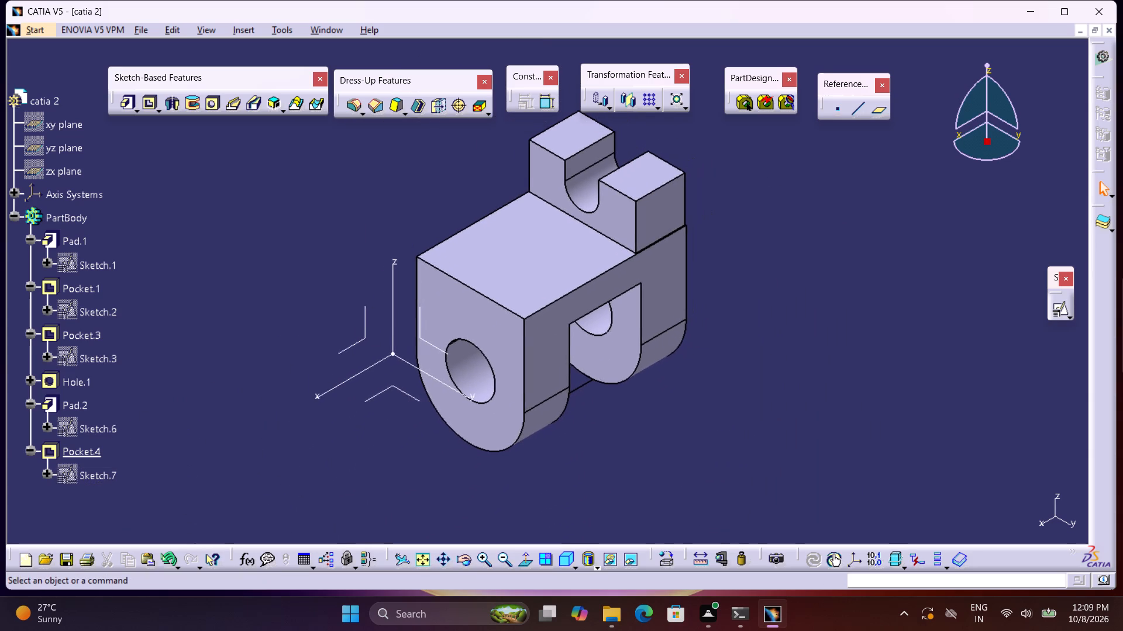
middle_drag(766, 412, 778, 439)
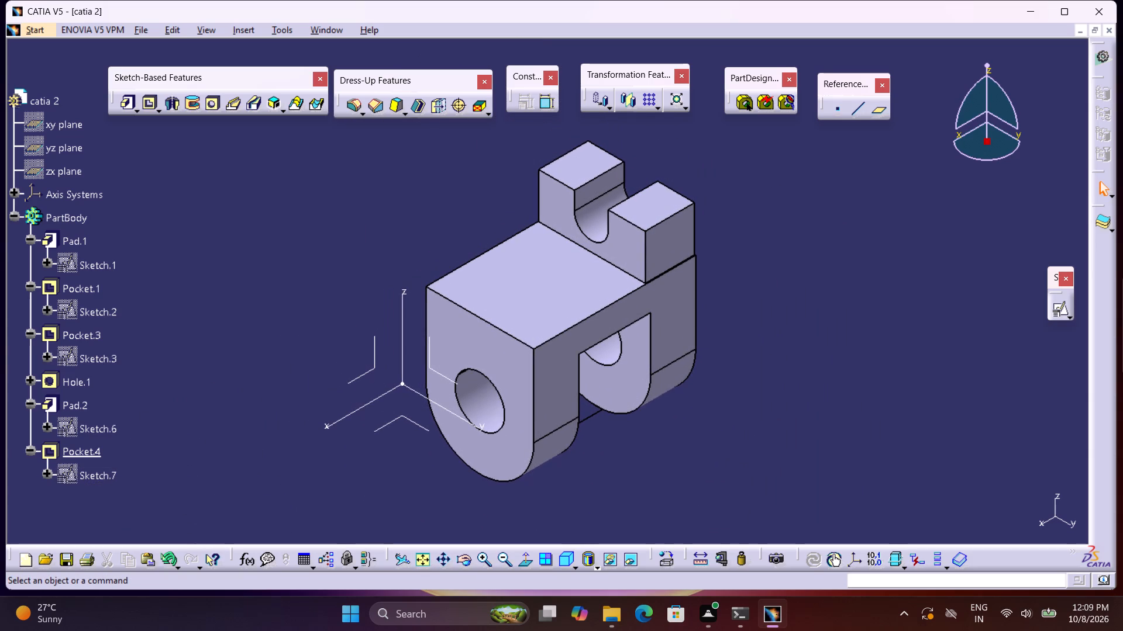
click(64, 552)
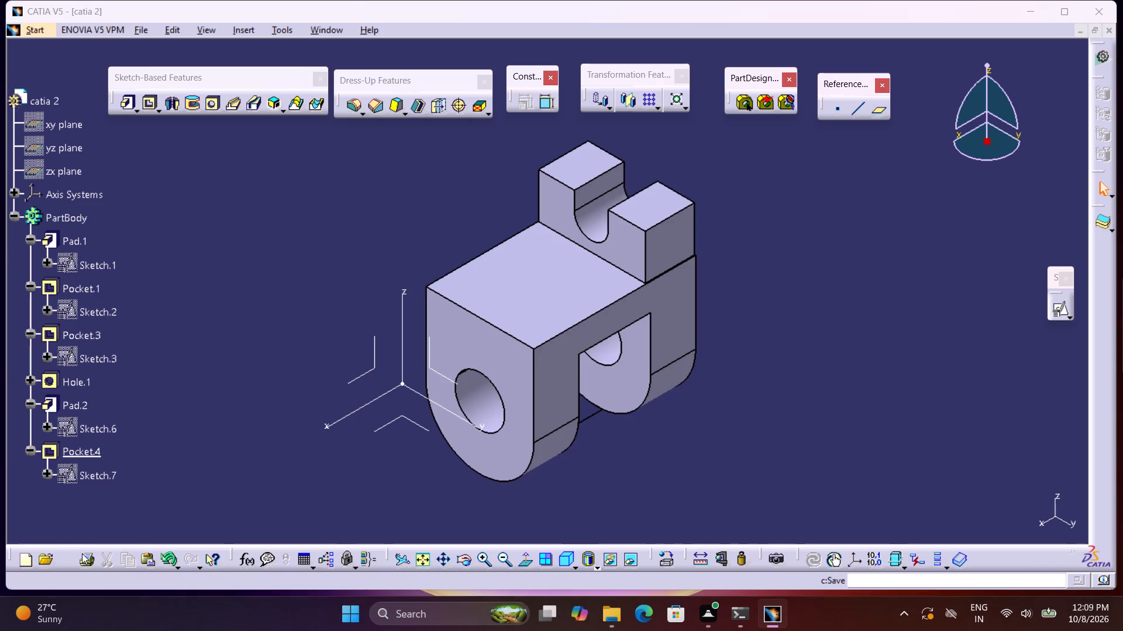
click(409, 255)
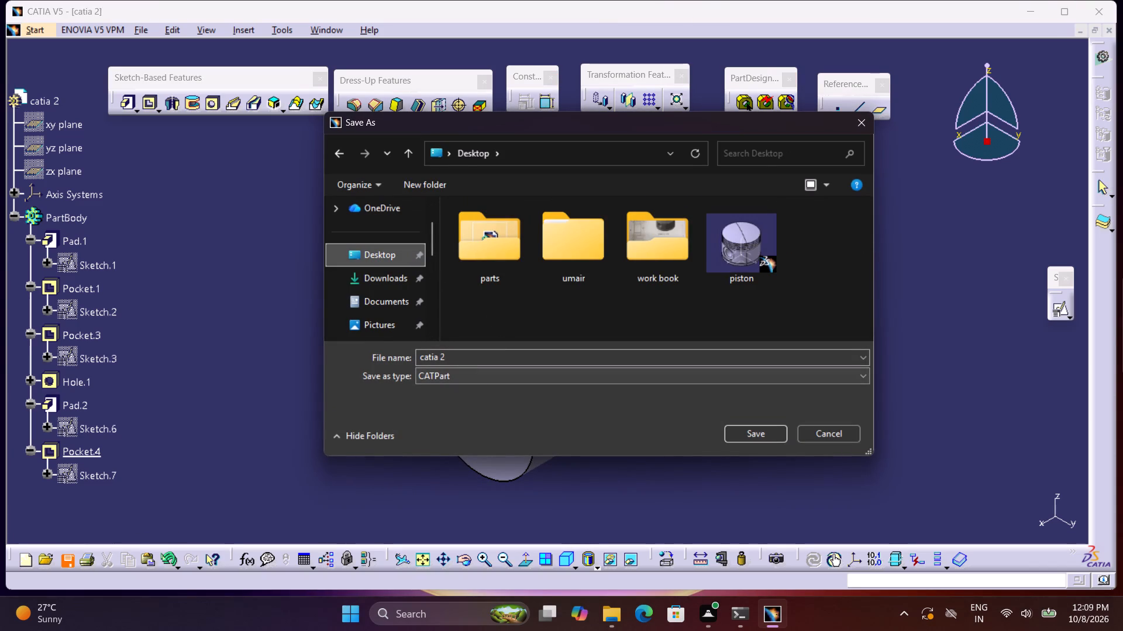
click(749, 432)
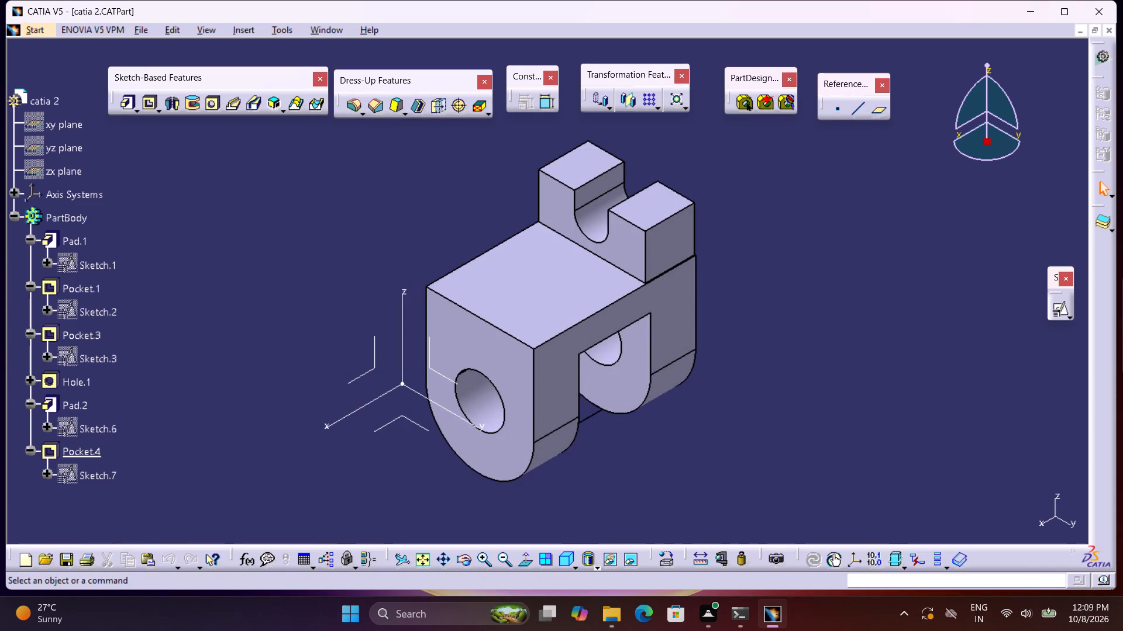
Set up a print of the part on Microsoft Print to PDF with the A4 ISO paper format.
key(ctrl+p)
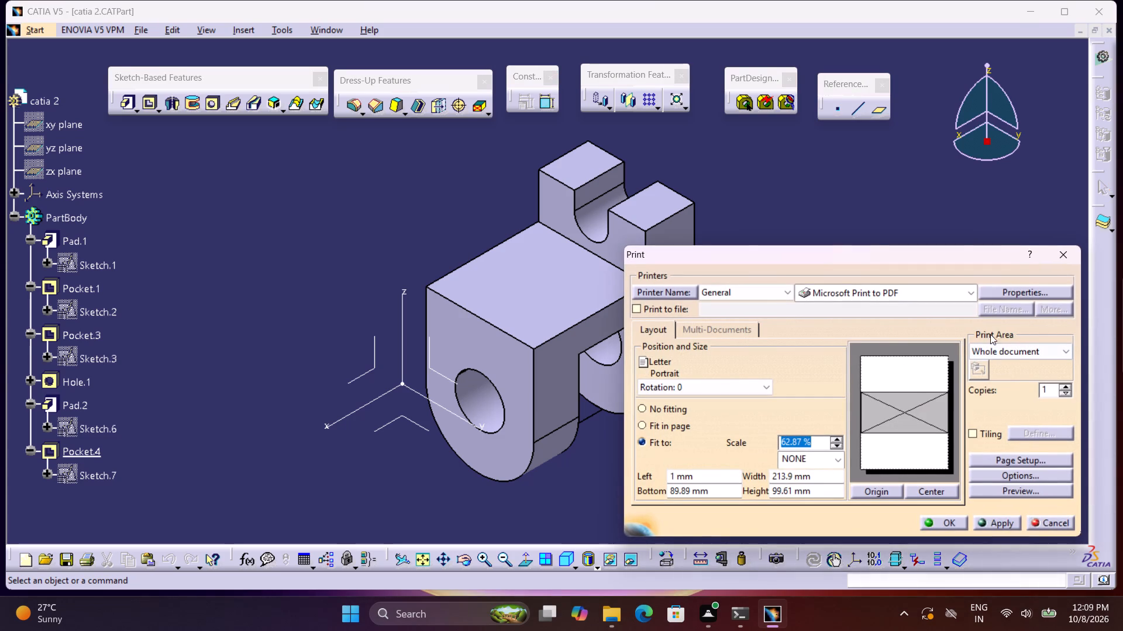
click(783, 293)
click(783, 293)
click(838, 292)
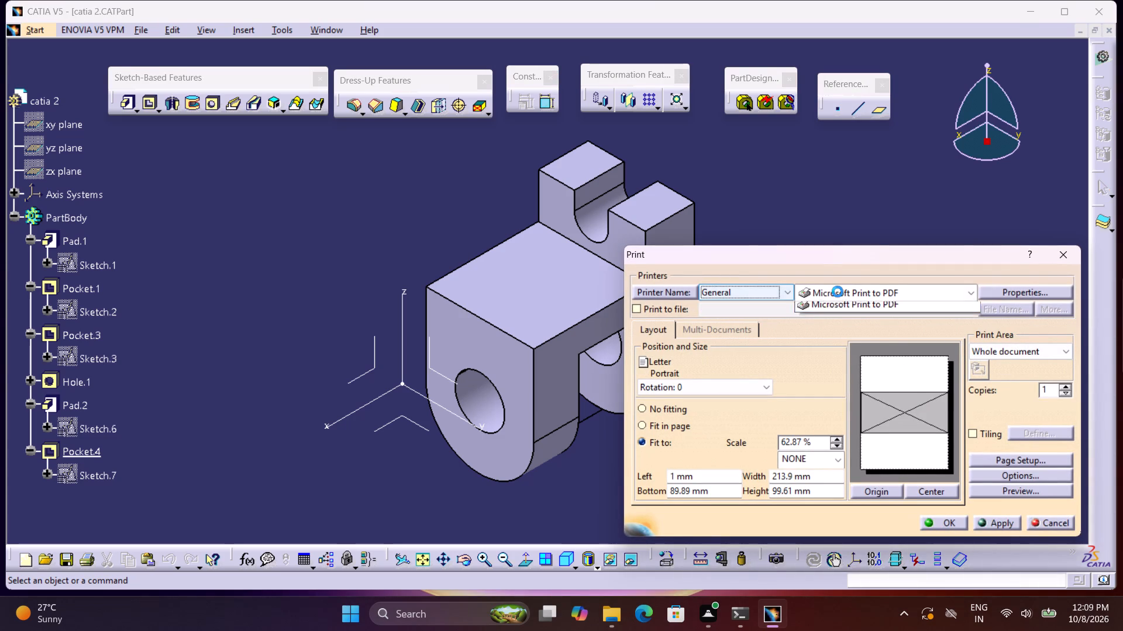
click(840, 293)
click(1023, 290)
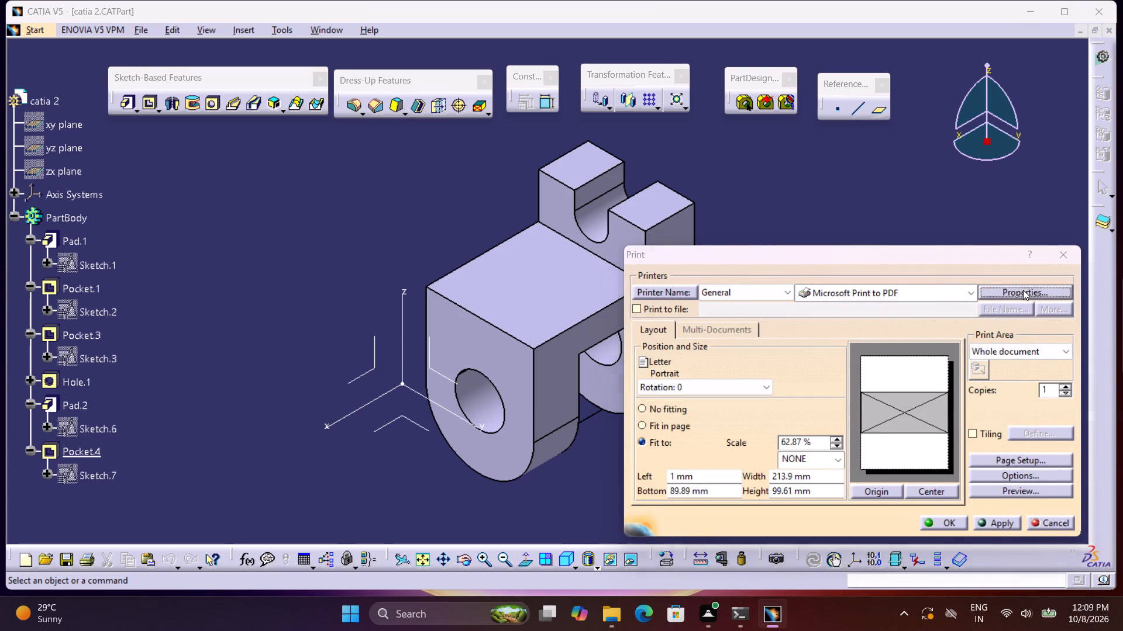
click(952, 214)
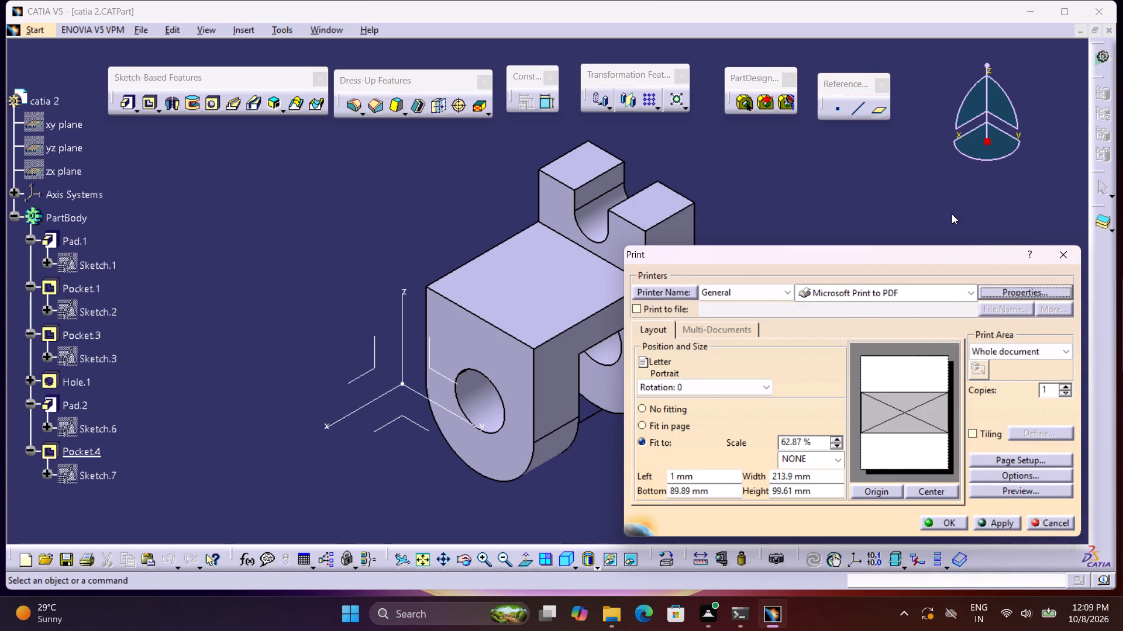
click(1017, 462)
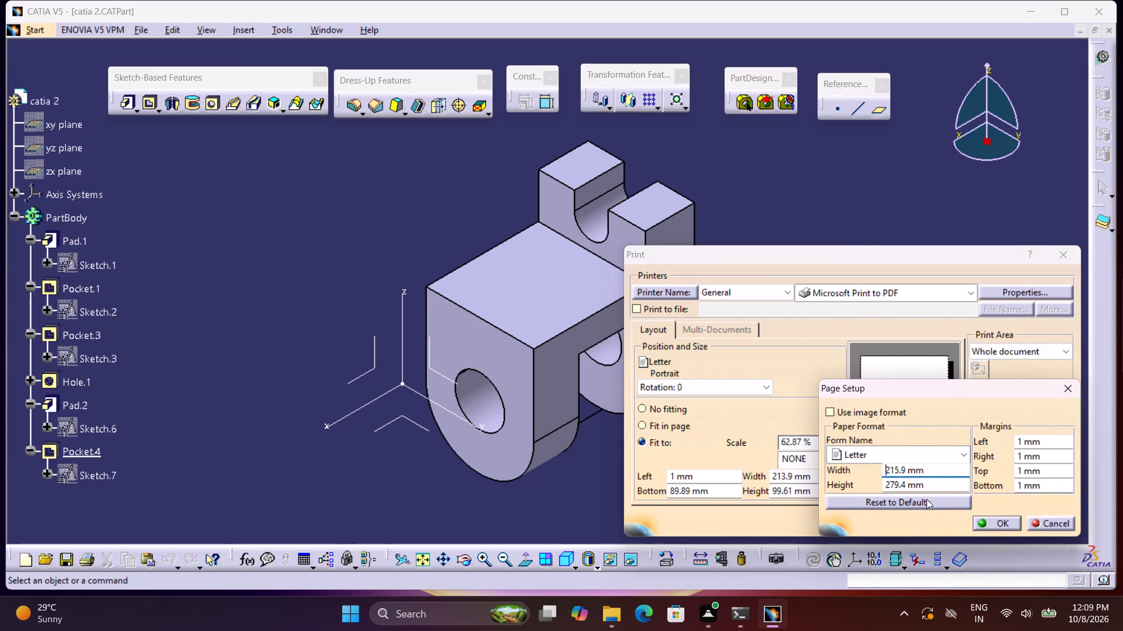
click(877, 454)
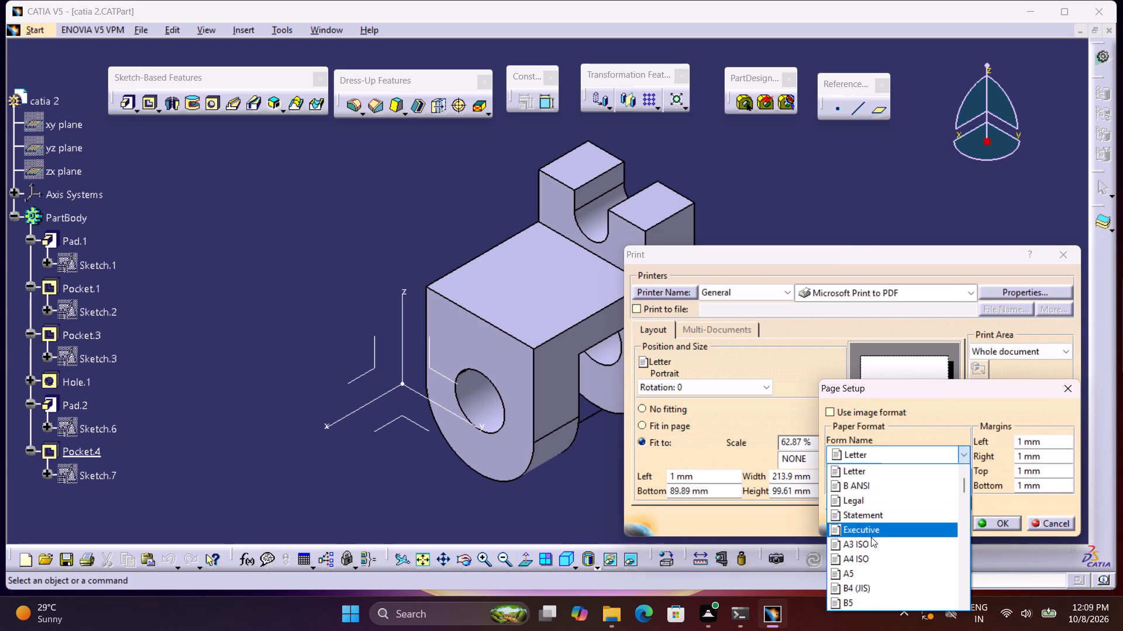
click(870, 557)
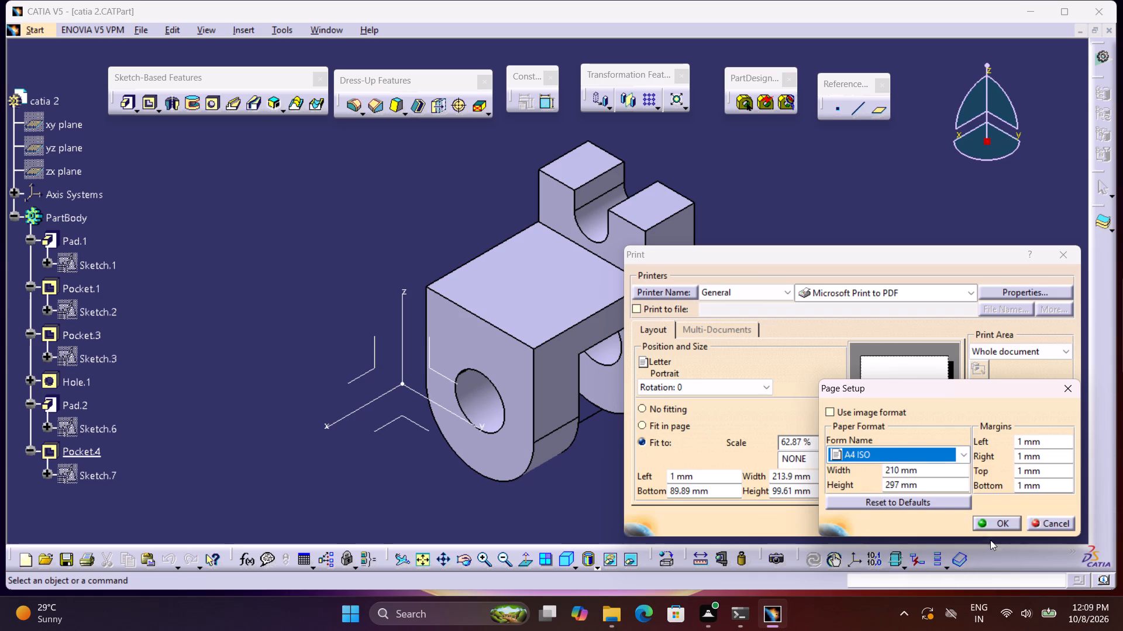
click(986, 519)
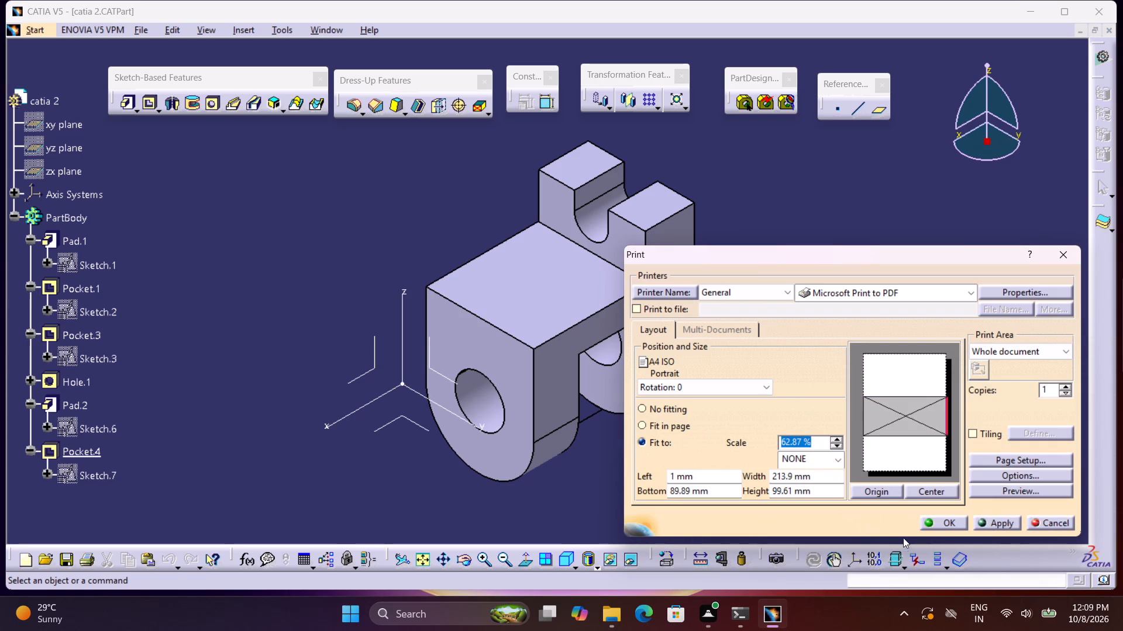
Print the part to a PDF file named catia 2 in the Documents folder, without saving a second copy.
click(991, 523)
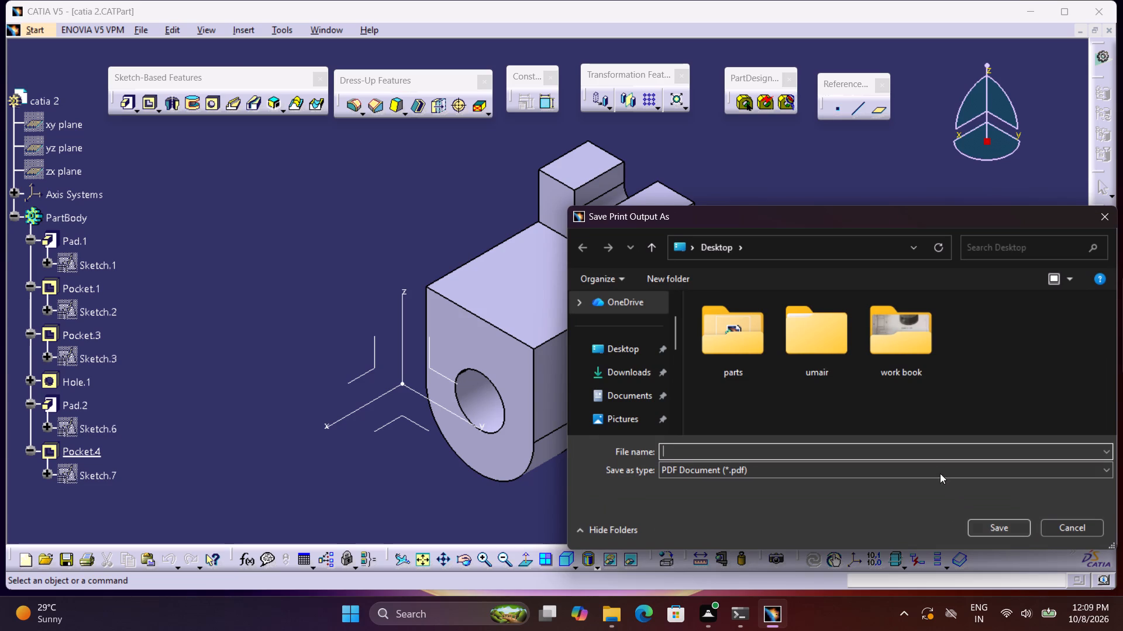
click(643, 351)
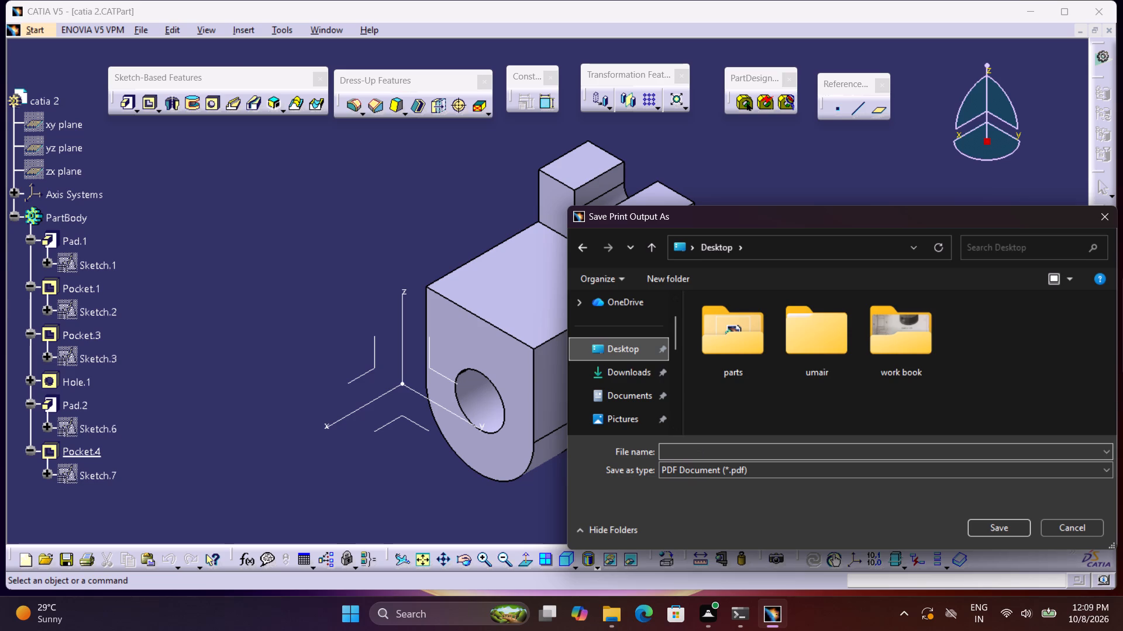
click(643, 392)
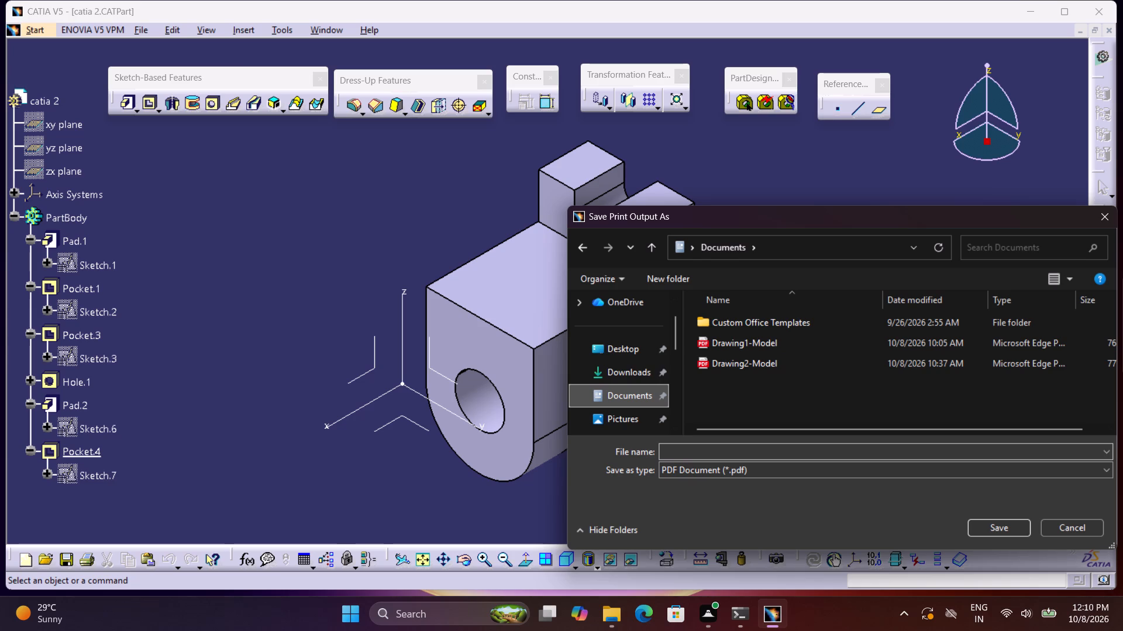
text(catia)
key(space)
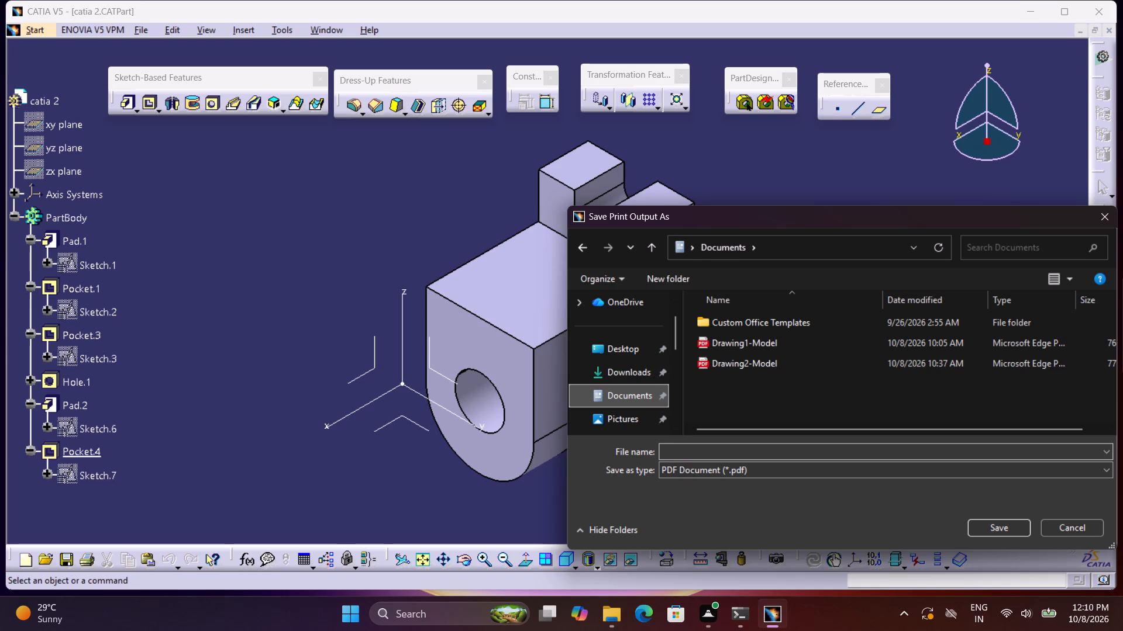
click(704, 449)
text(catia)
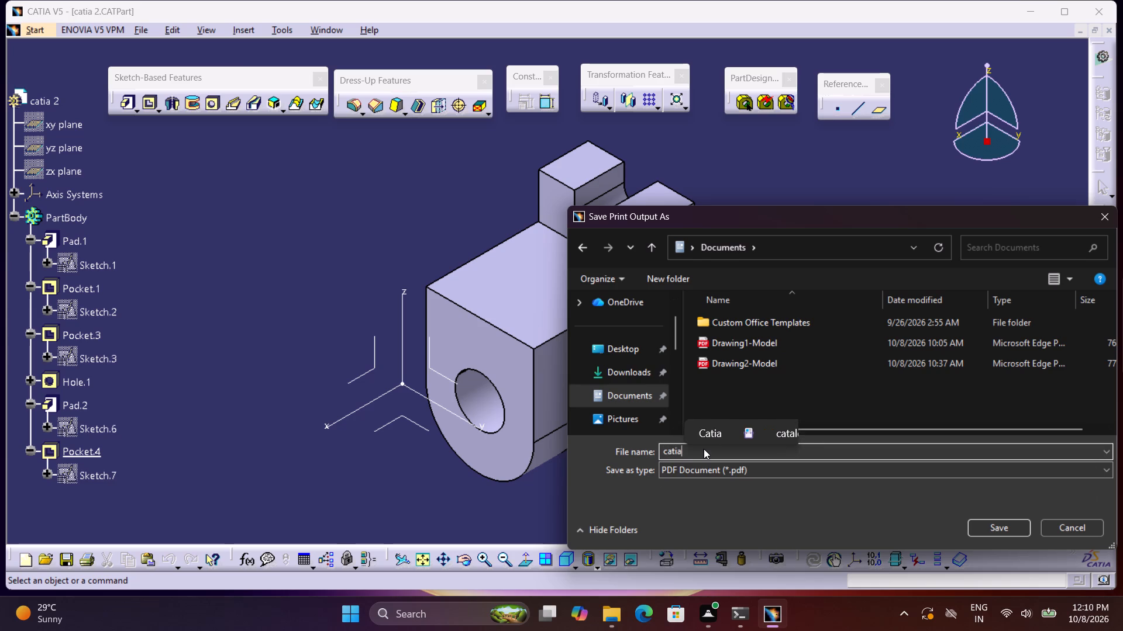
key(space)
text(2)
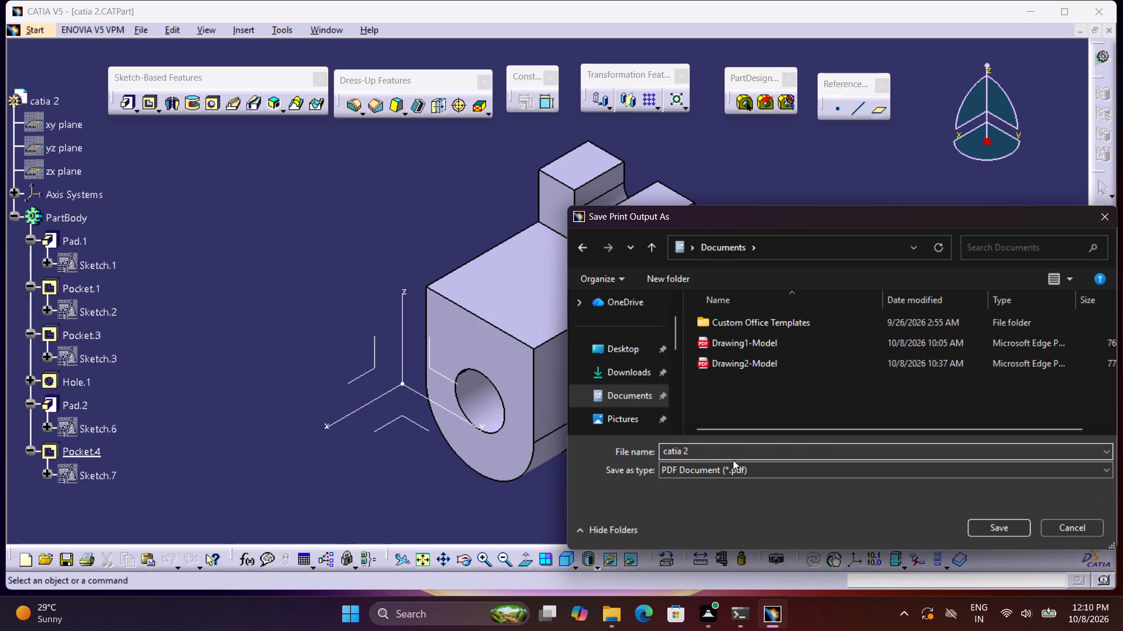
click(1002, 524)
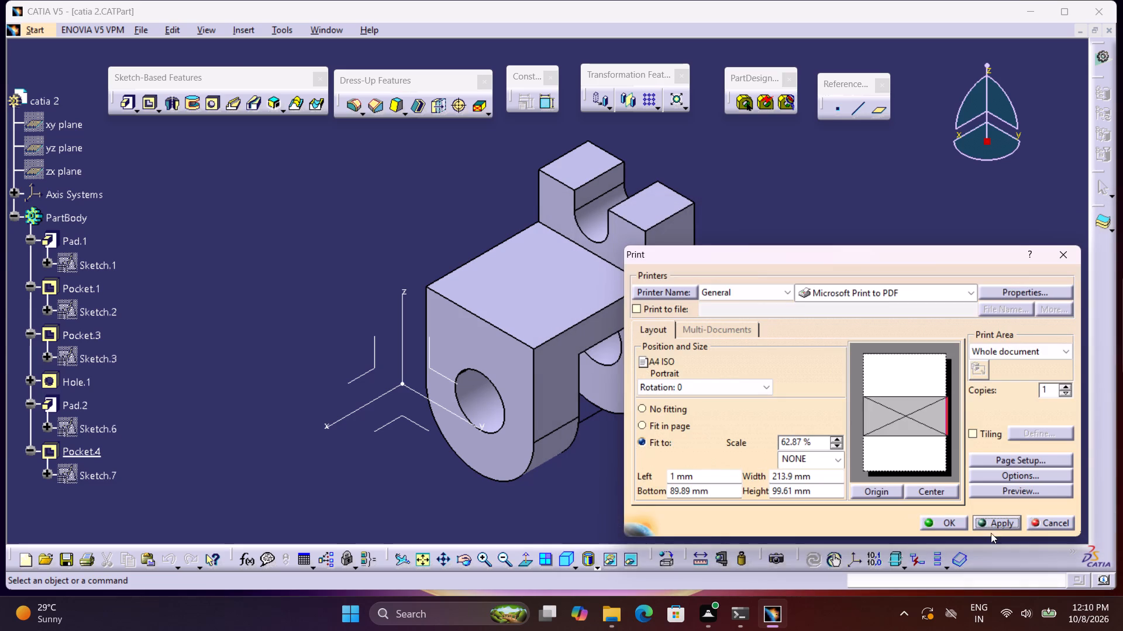
click(958, 518)
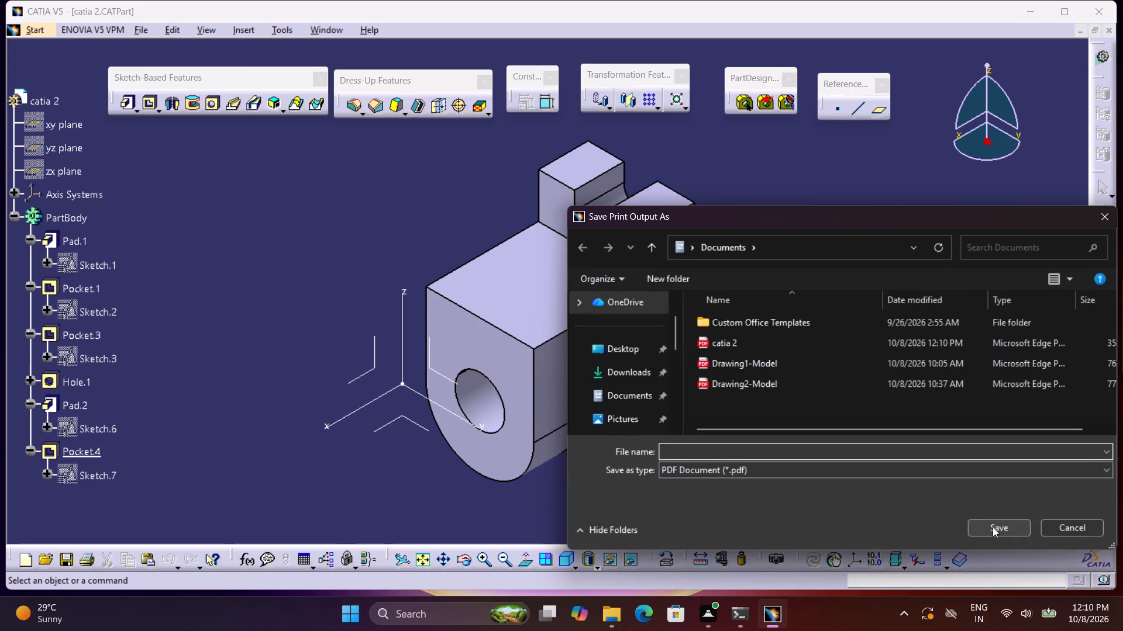
click(1063, 529)
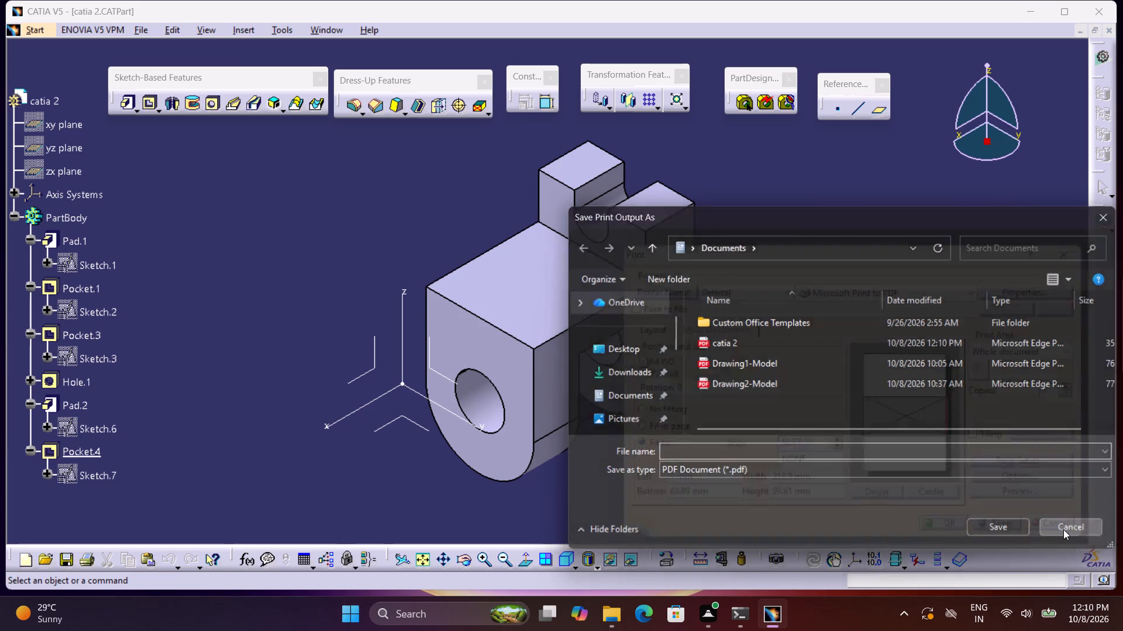